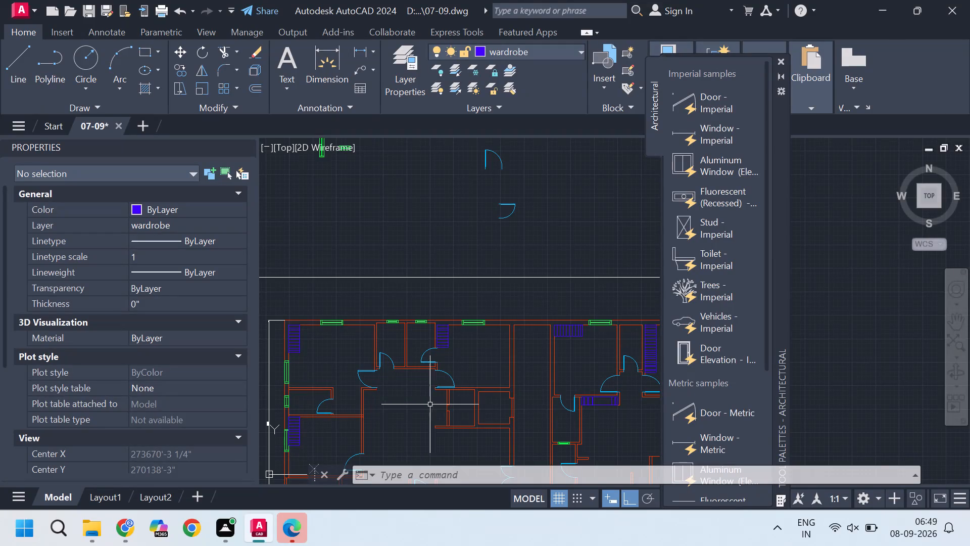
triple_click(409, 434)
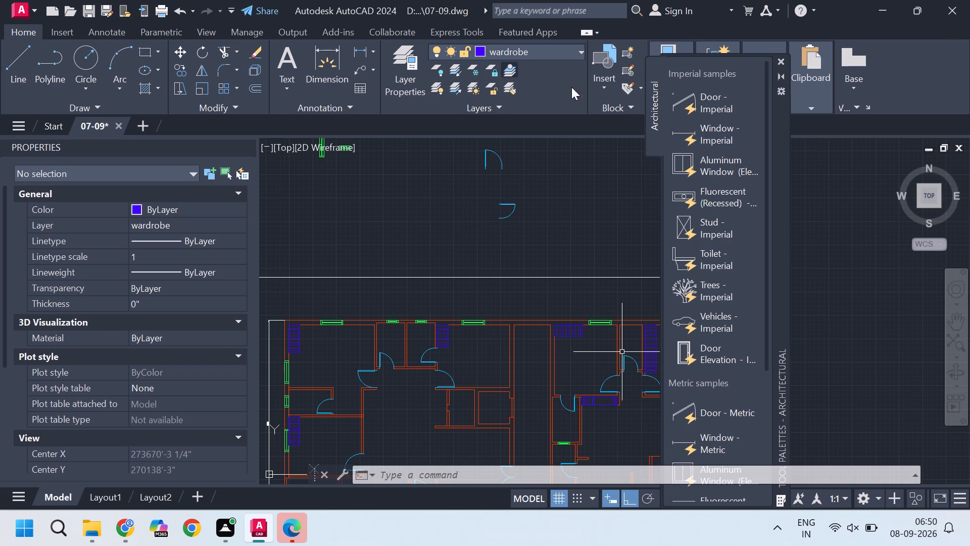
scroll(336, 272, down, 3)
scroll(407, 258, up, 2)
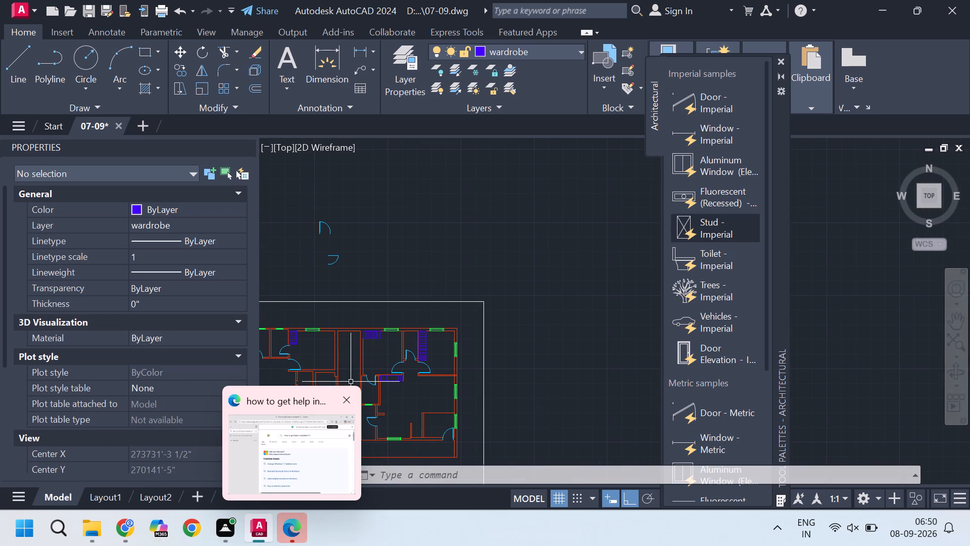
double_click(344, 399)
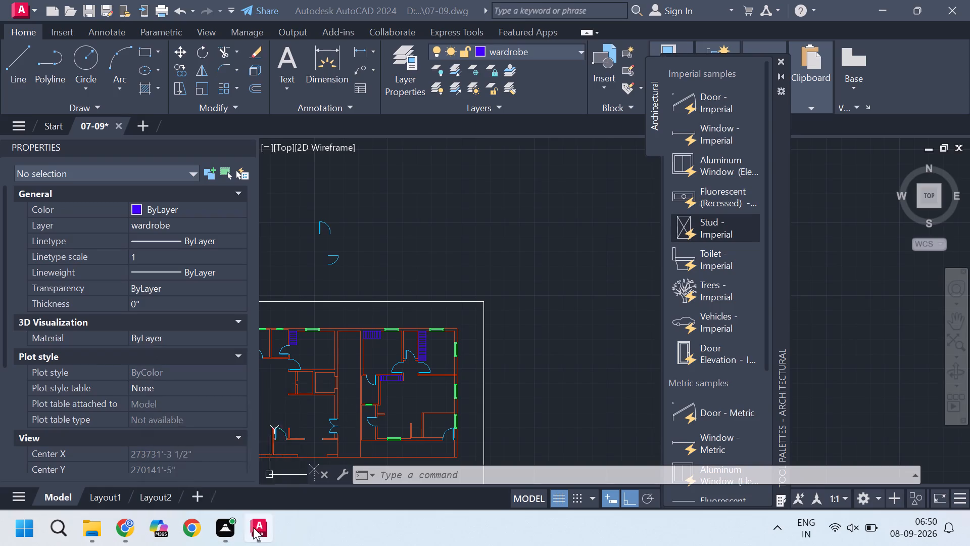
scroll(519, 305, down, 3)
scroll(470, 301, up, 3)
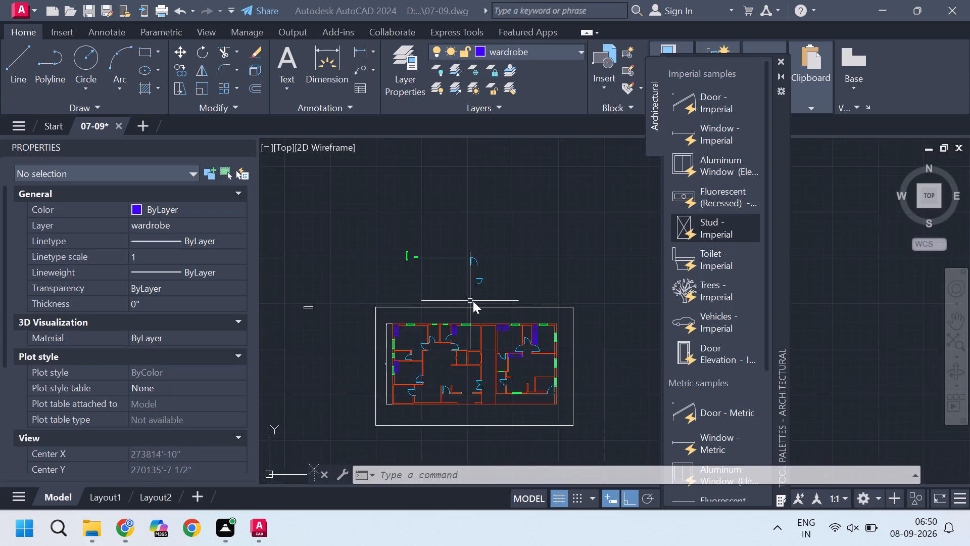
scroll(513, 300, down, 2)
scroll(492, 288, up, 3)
Erase the leftover small rectangle beside the plan's border and the spare window and door symbols above it.
middle_drag(431, 277, 496, 277)
middle_drag(434, 264, 511, 270)
scroll(515, 270, down, 2)
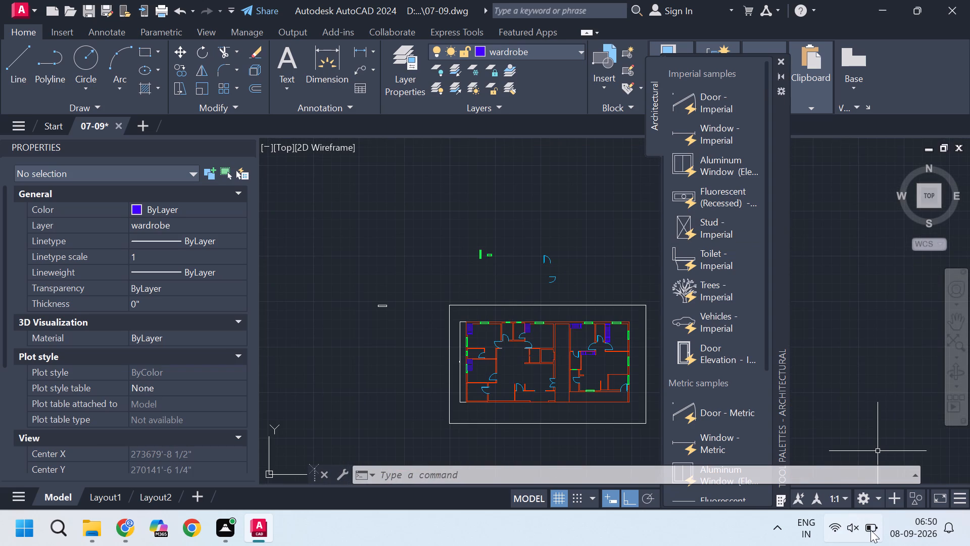
click(362, 264)
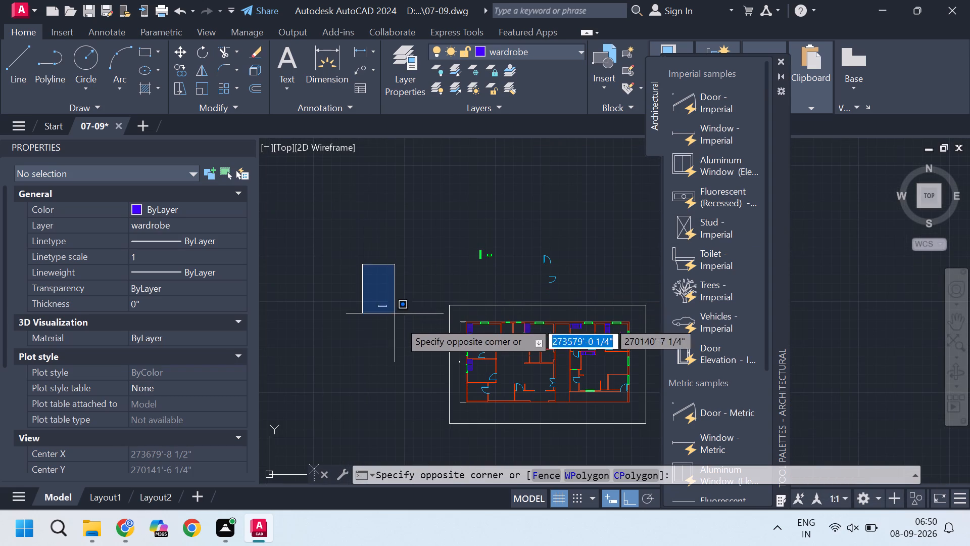
click(400, 322)
key(Delete)
drag(443, 211, 450, 218)
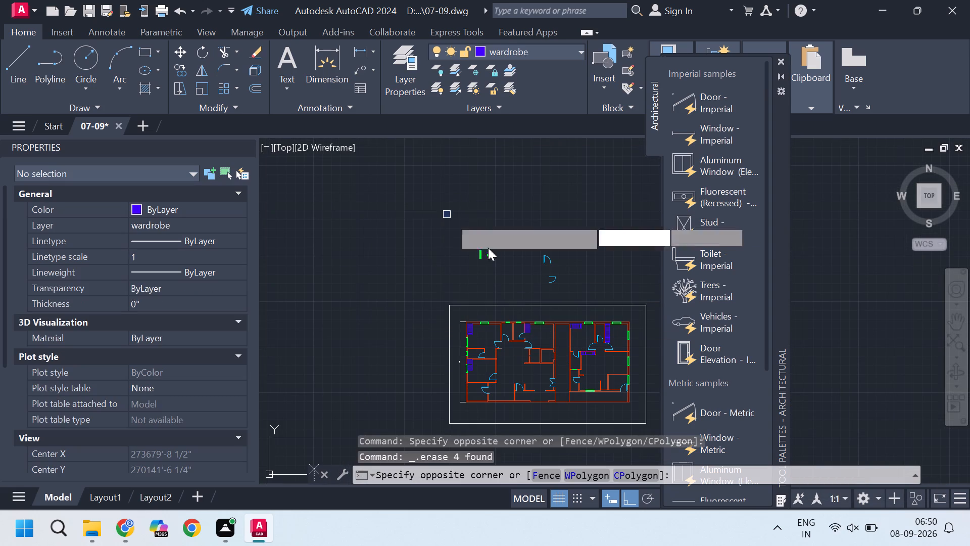
click(572, 291)
key(Delete)
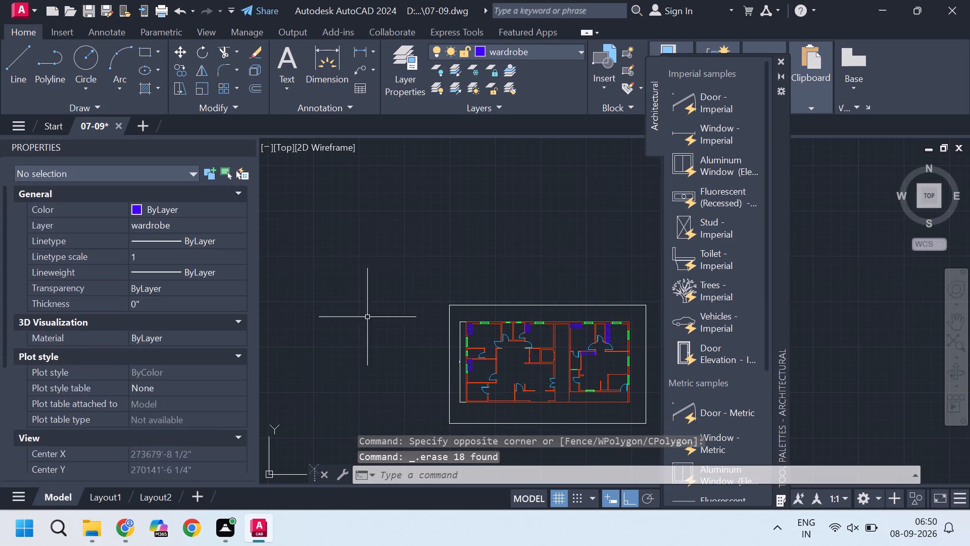
Open the Autocad Blocks drawing from the AUTOCAD folder, ignoring missing SHX files and closing the tool palettes and the unresolved-reference notice.
click(102, 461)
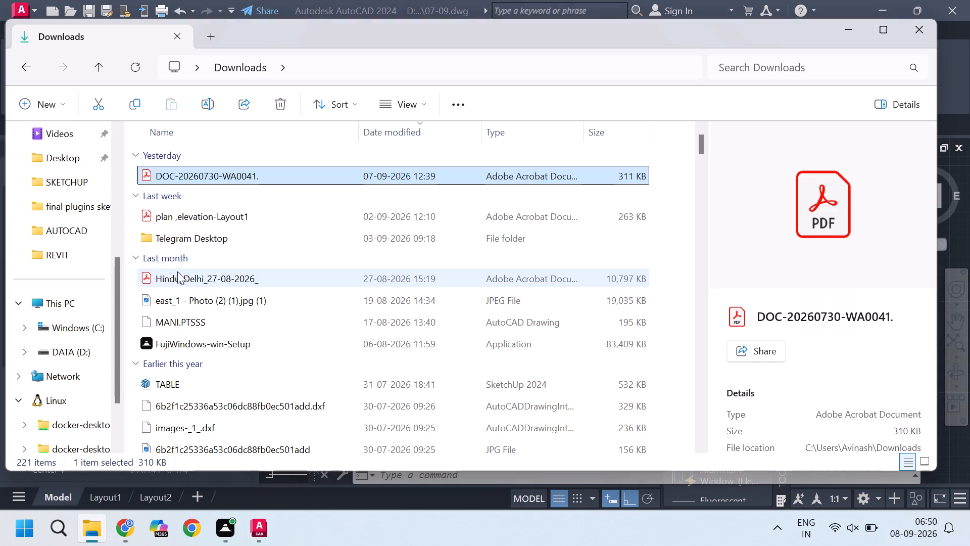
scroll(272, 303, down, 2)
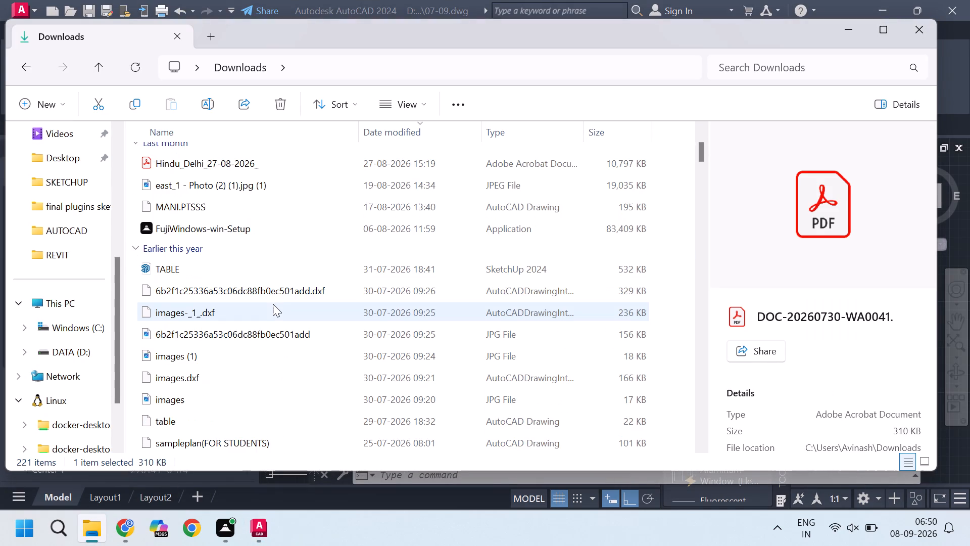
scroll(273, 304, down, 3)
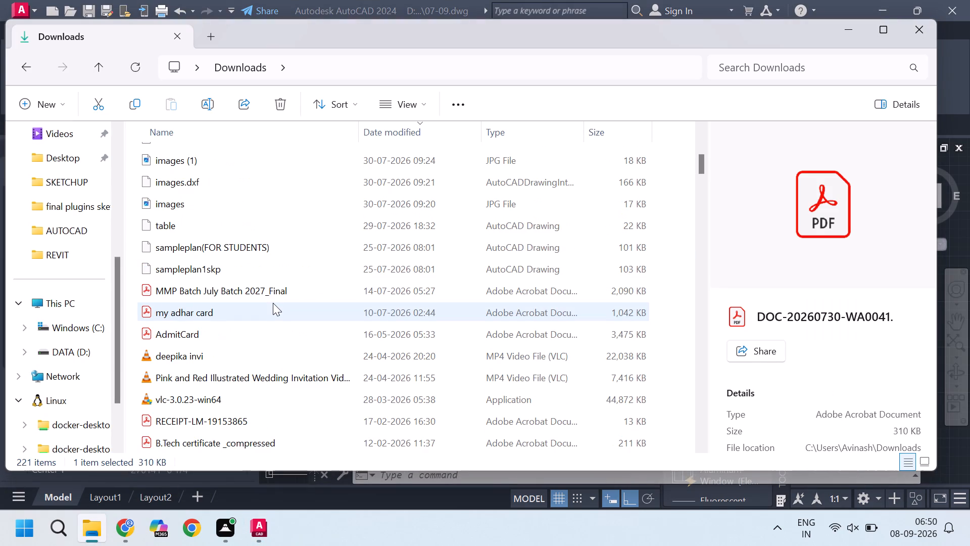
scroll(274, 302, up, 6)
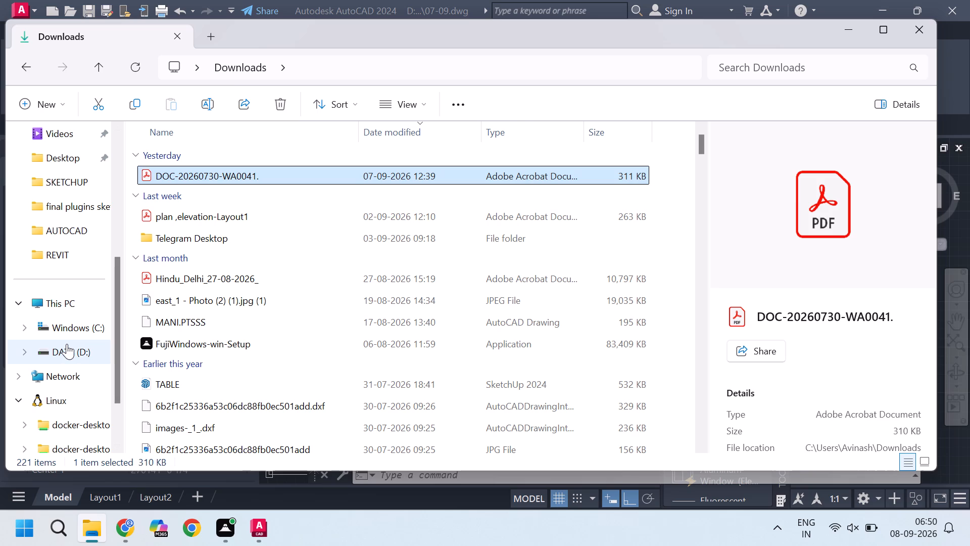
click(87, 234)
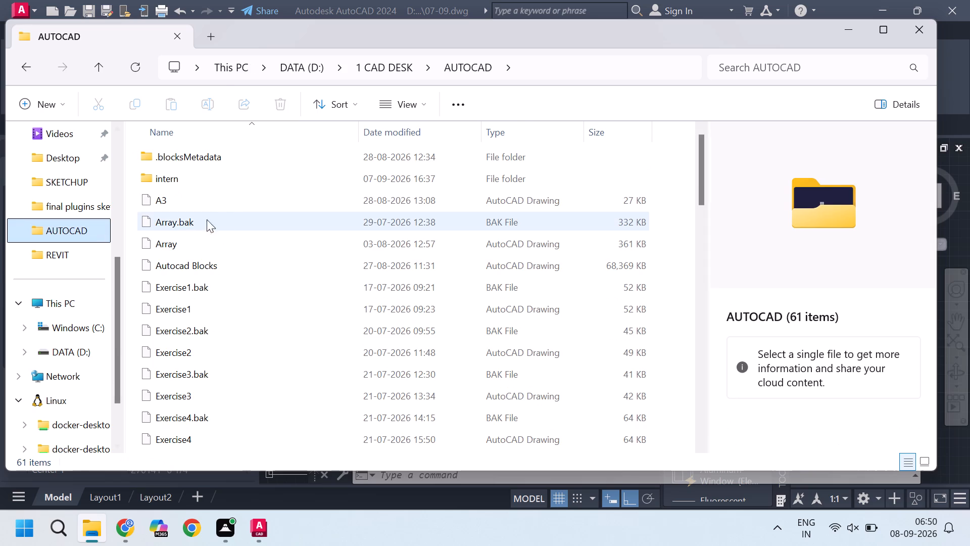
double_click(237, 265)
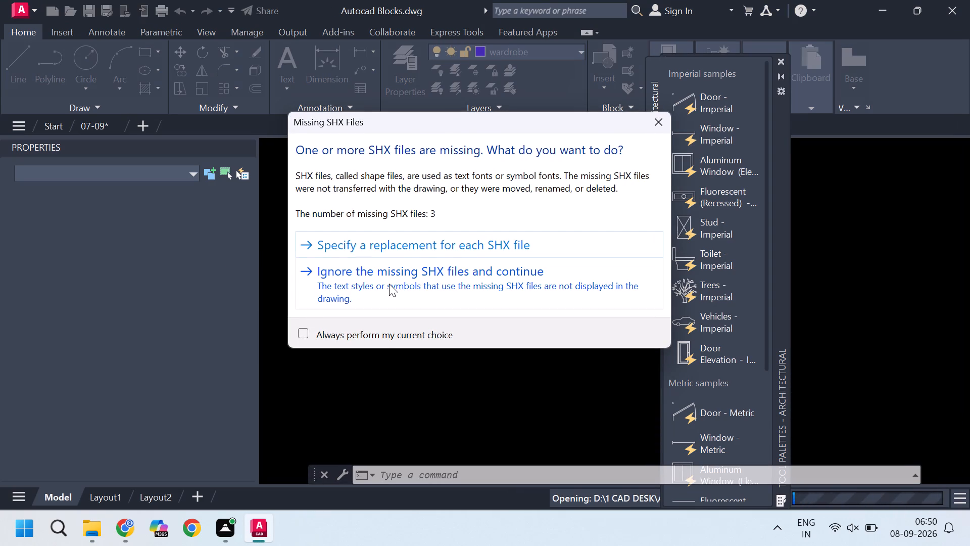
click(475, 276)
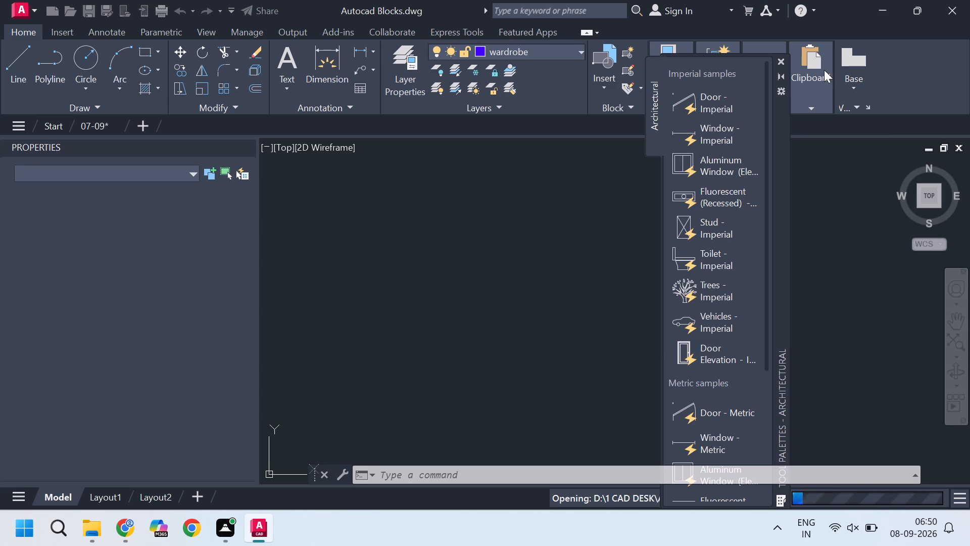
click(781, 60)
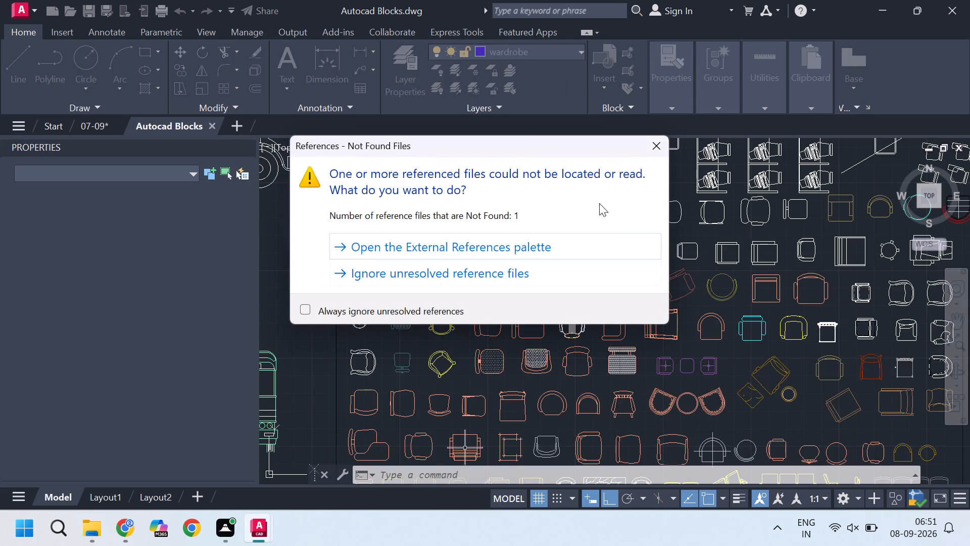
click(658, 146)
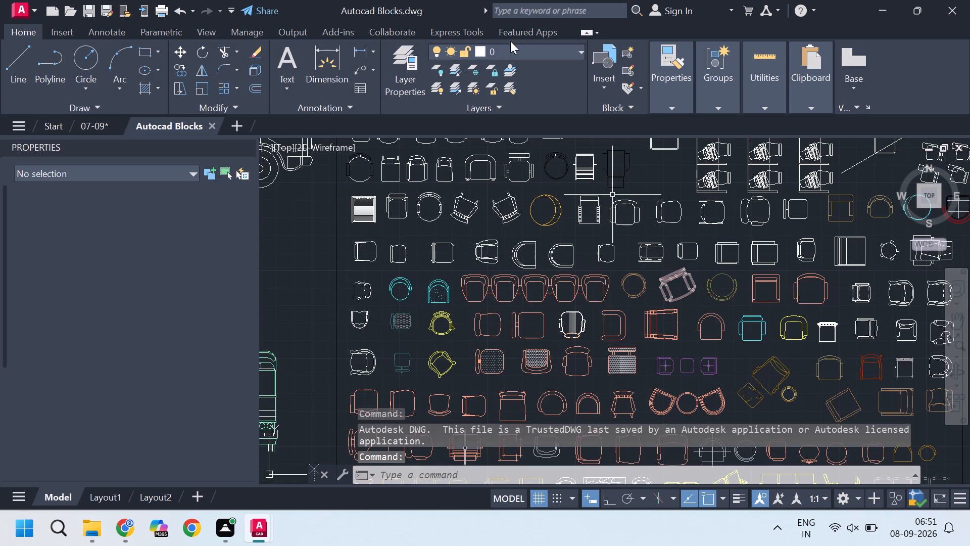
Browse the block library's furniture section and examine the plan-view bed blocks.
scroll(702, 305, down, 3)
scroll(638, 236, down, 4)
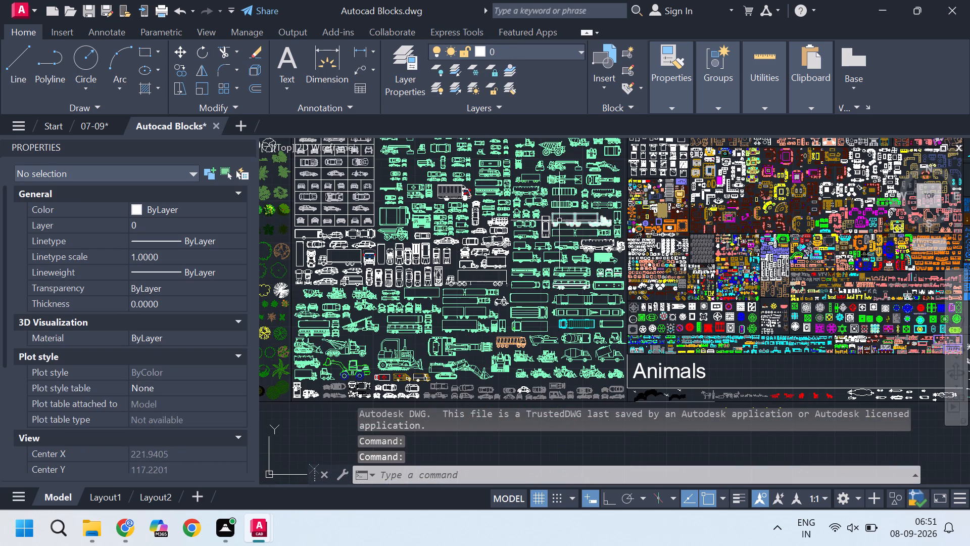
scroll(475, 215, down, 7)
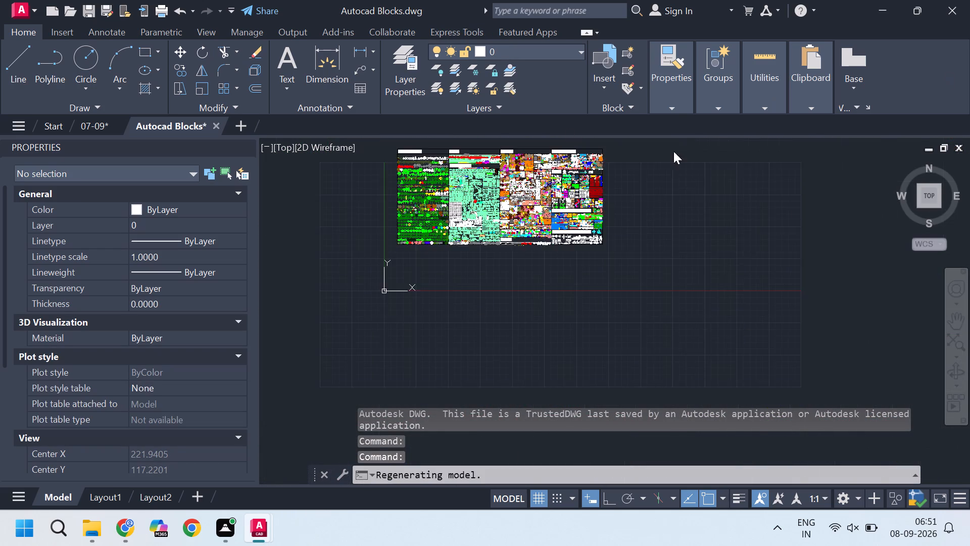
scroll(499, 189, up, 3)
scroll(466, 157, up, 4)
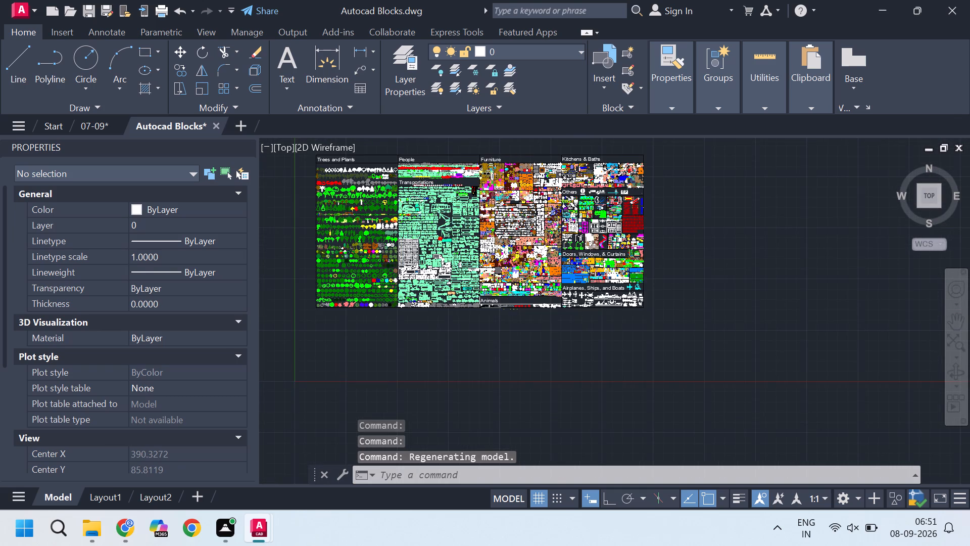
middle_drag(471, 192, 519, 281)
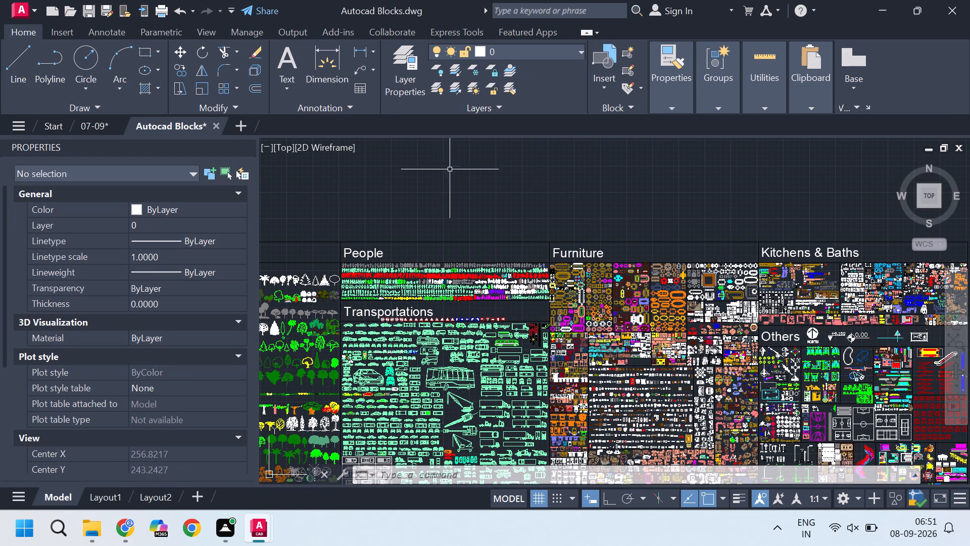
scroll(586, 324, up, 8)
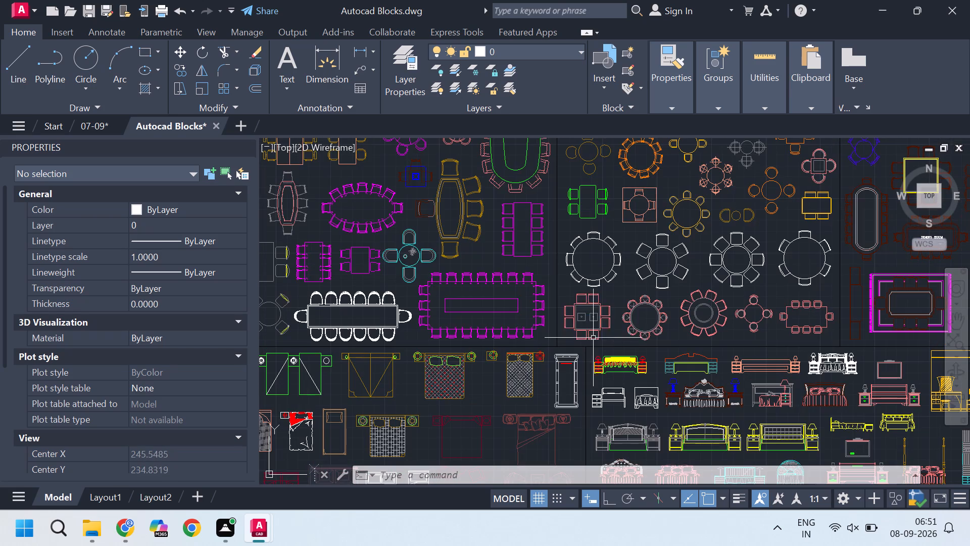
scroll(589, 222, down, 5)
scroll(561, 255, up, 2)
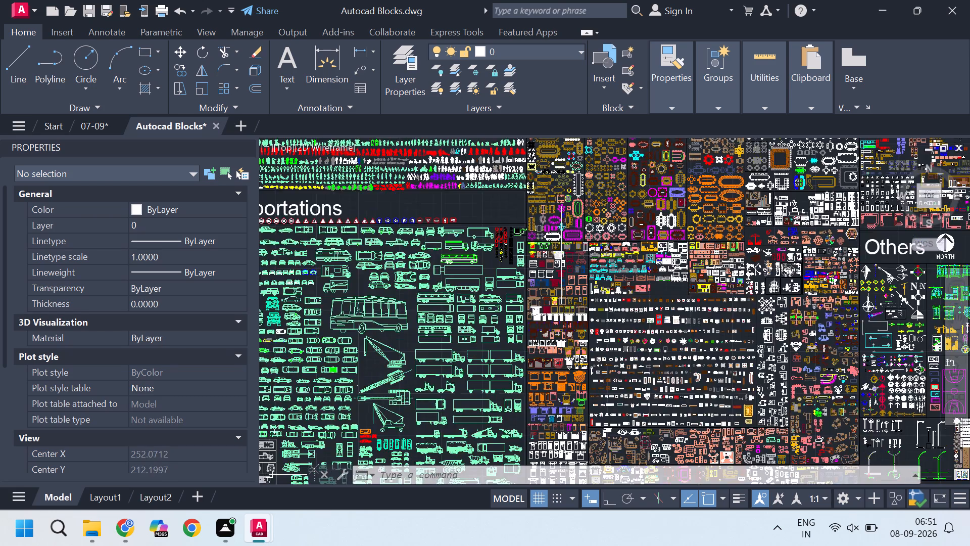
scroll(561, 255, up, 1)
scroll(550, 212, up, 3)
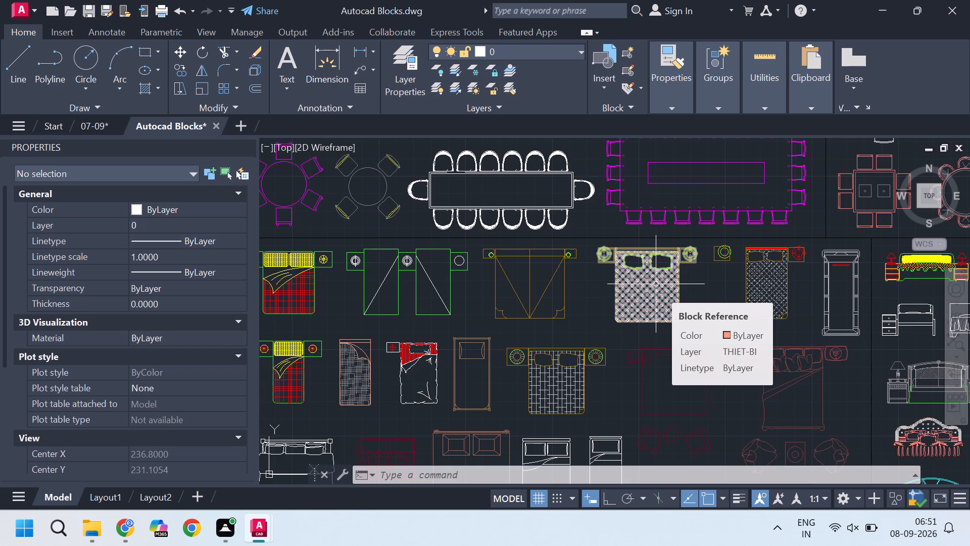
scroll(656, 284, down, 1)
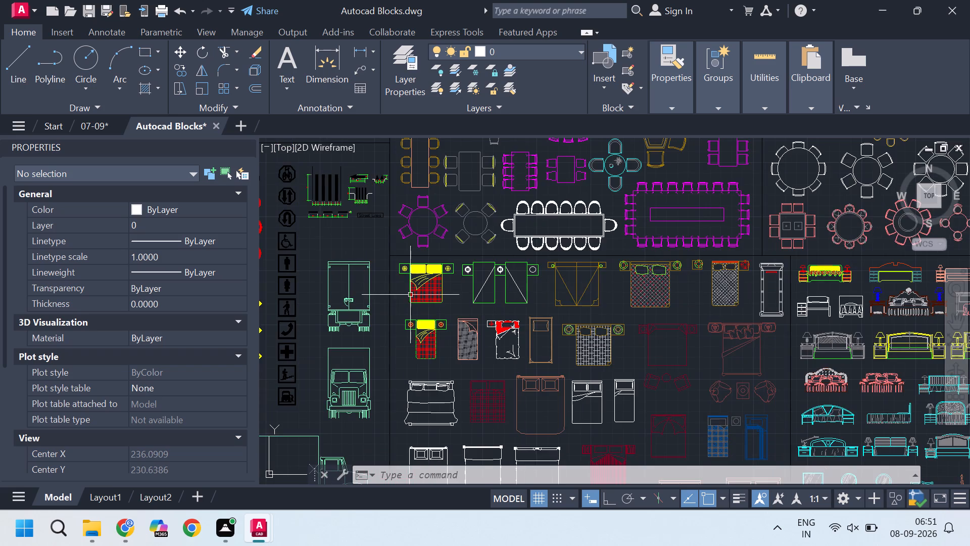
scroll(403, 295, up, 1)
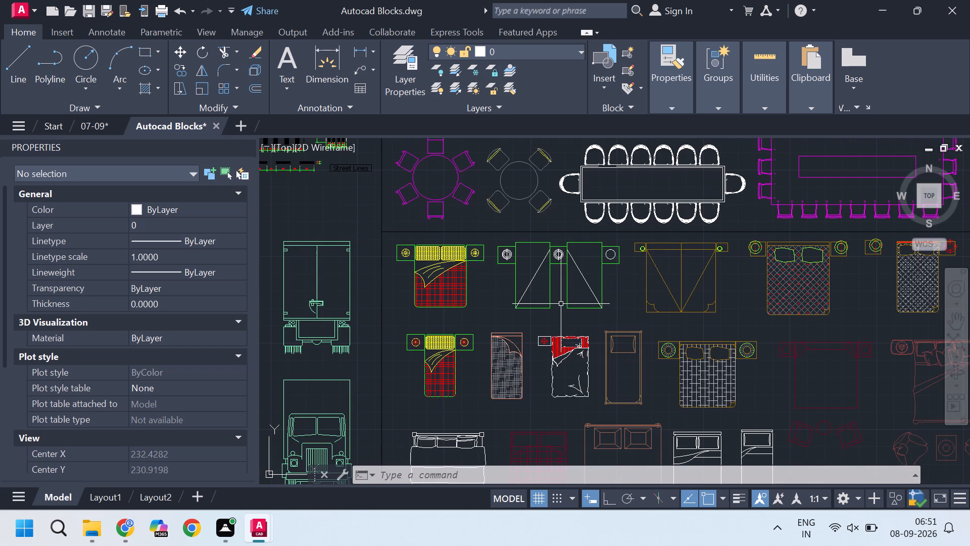
scroll(450, 290, up, 2)
Start copying the double bed block with the red checked cover and two side tables.
click(462, 289)
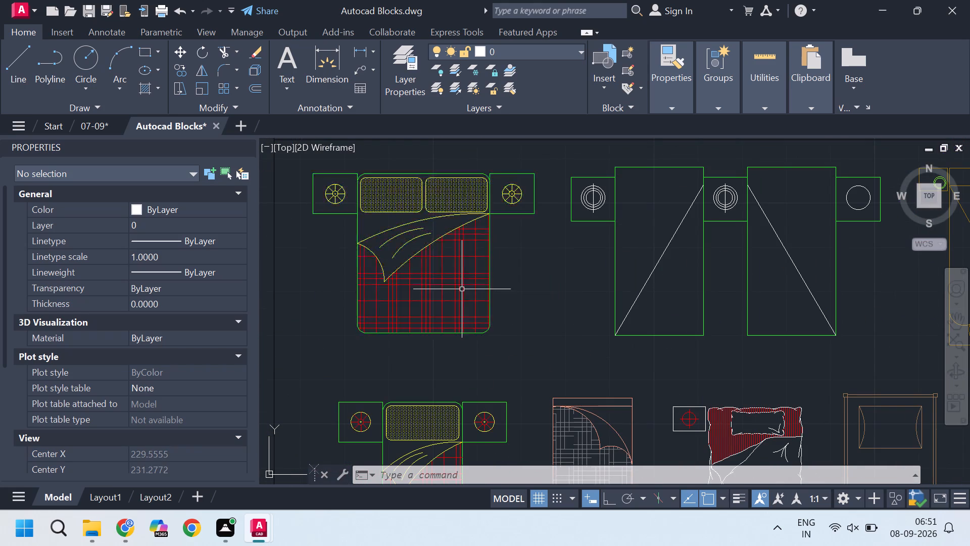
scroll(488, 312, down, 1)
text(co)
click(537, 346)
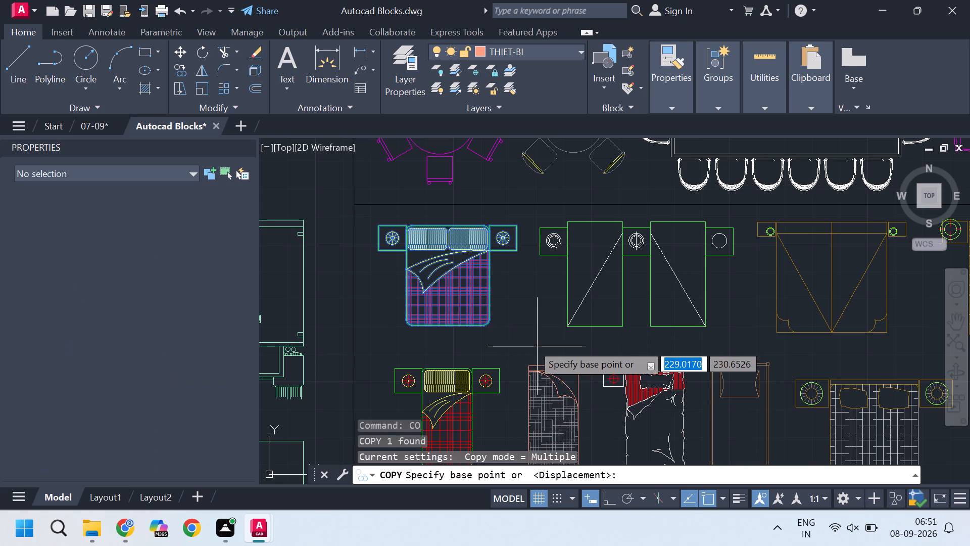
Switch to the 07-09 drawing and rename Layer6 as furniture.
click(97, 122)
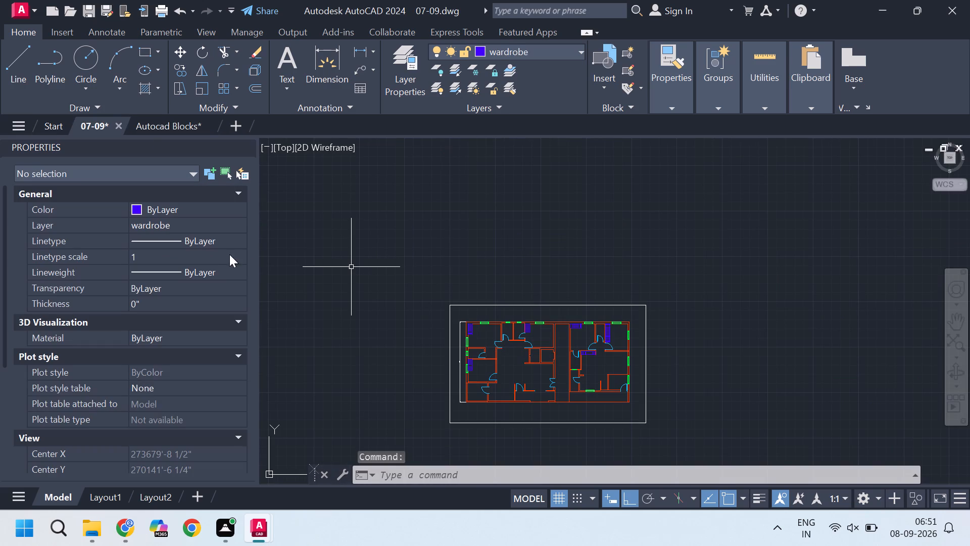
text(la)
key(Return)
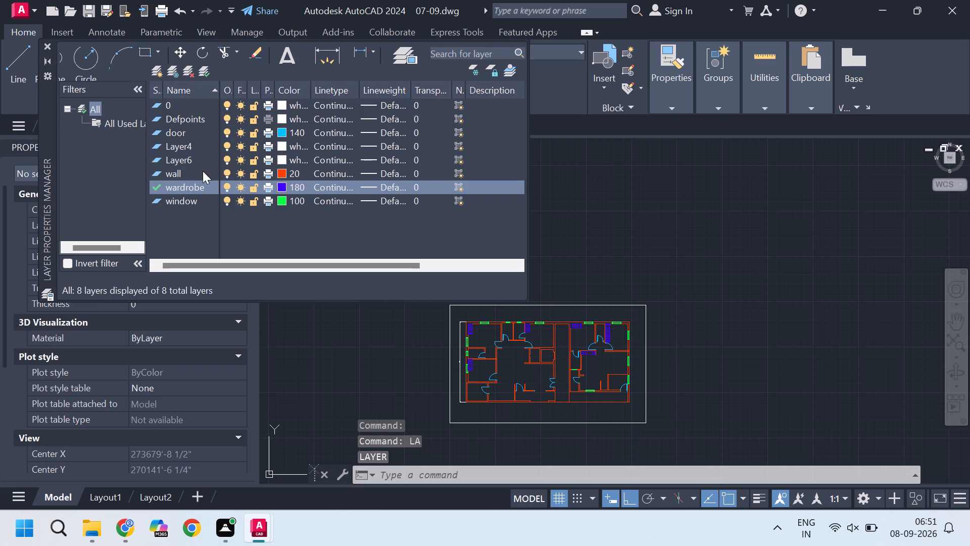
click(184, 159)
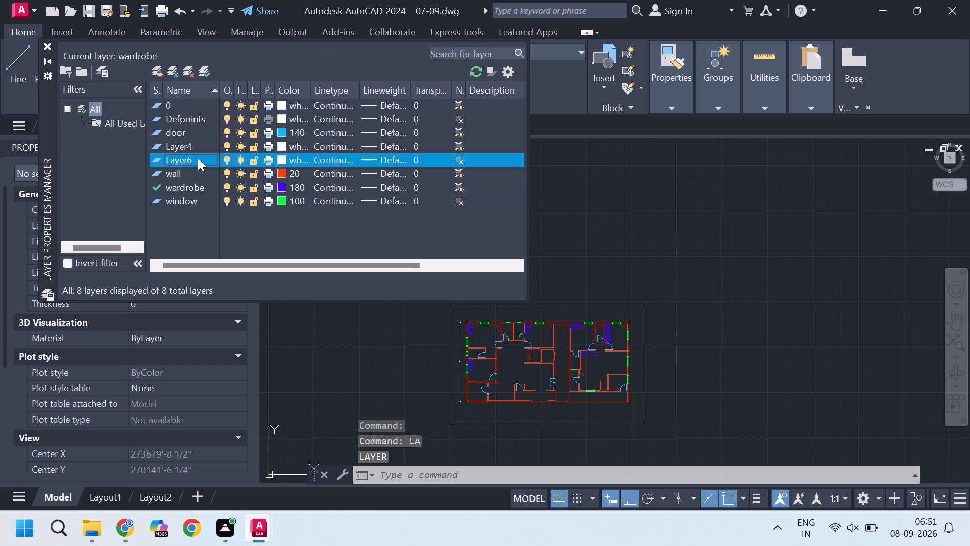
click(198, 158)
click(210, 161)
key(BackSpace)
key(BackSpace)
key(BackSpace)
key(BackSpace)
key(BackSpace)
key(BackSpace)
key(BackSpace)
key(BackSpace)
key(BackSpace)
key(BackSpace)
key(BackSpace)
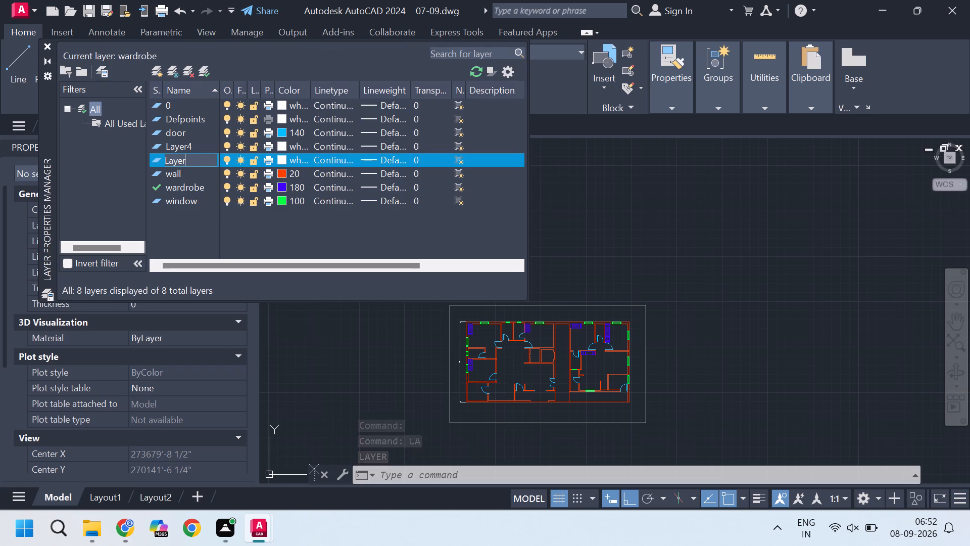
text(fur)
text(ni)
text(tur)
key(e)
Set the furniture layer's colour to index 40 and make it the current layer.
click(281, 163)
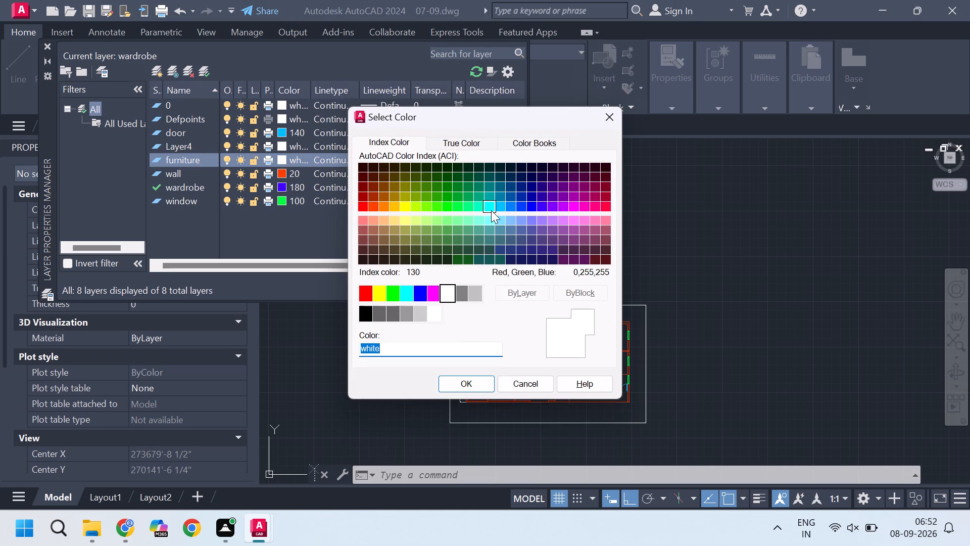
click(491, 210)
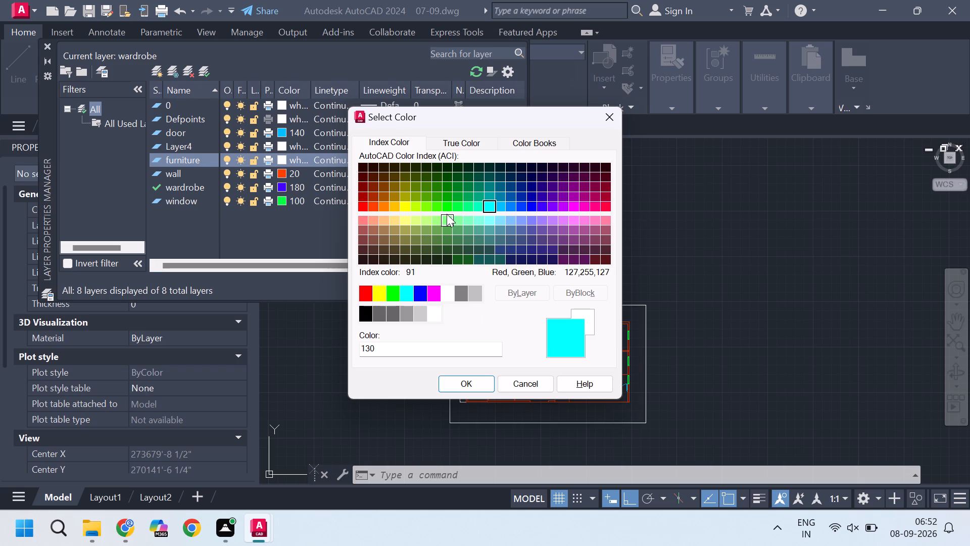
click(409, 207)
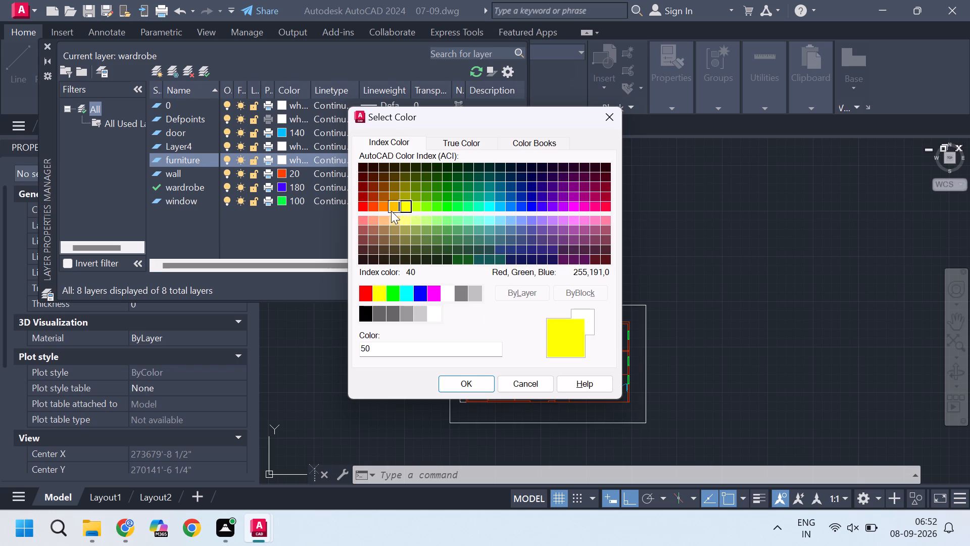
click(394, 208)
click(478, 378)
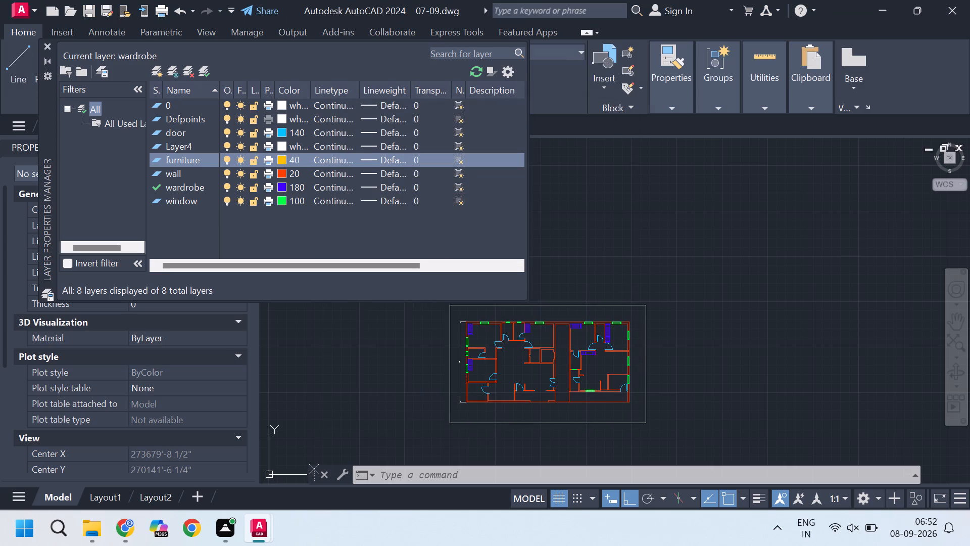
click(159, 159)
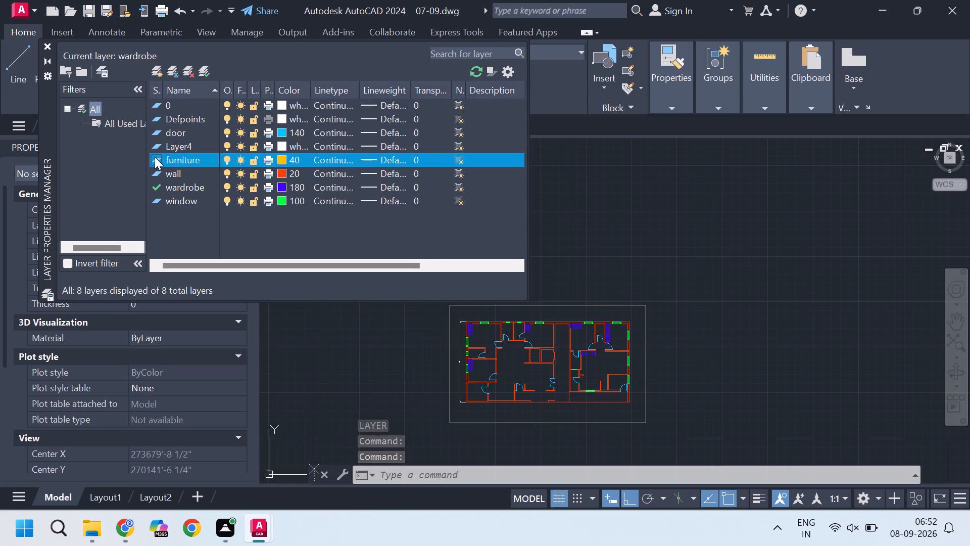
click(207, 70)
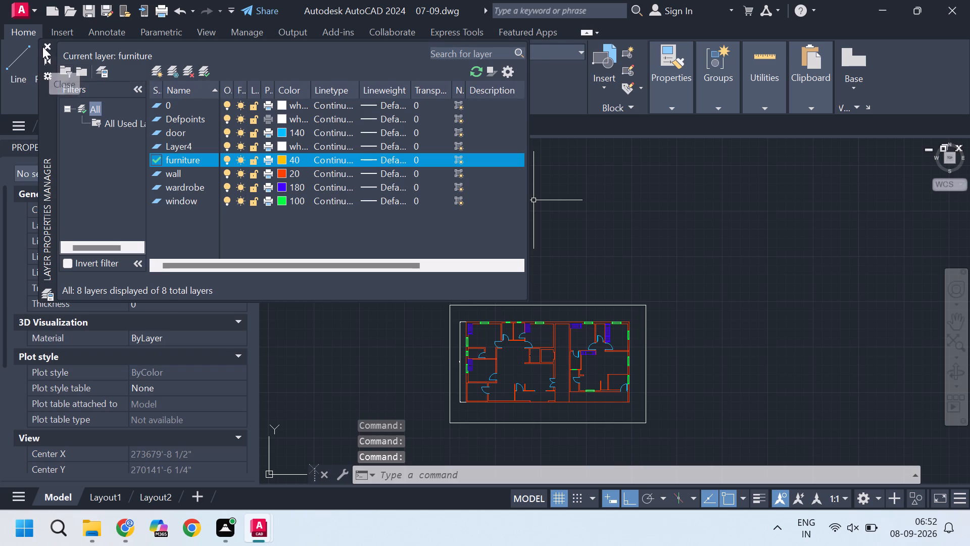
click(42, 47)
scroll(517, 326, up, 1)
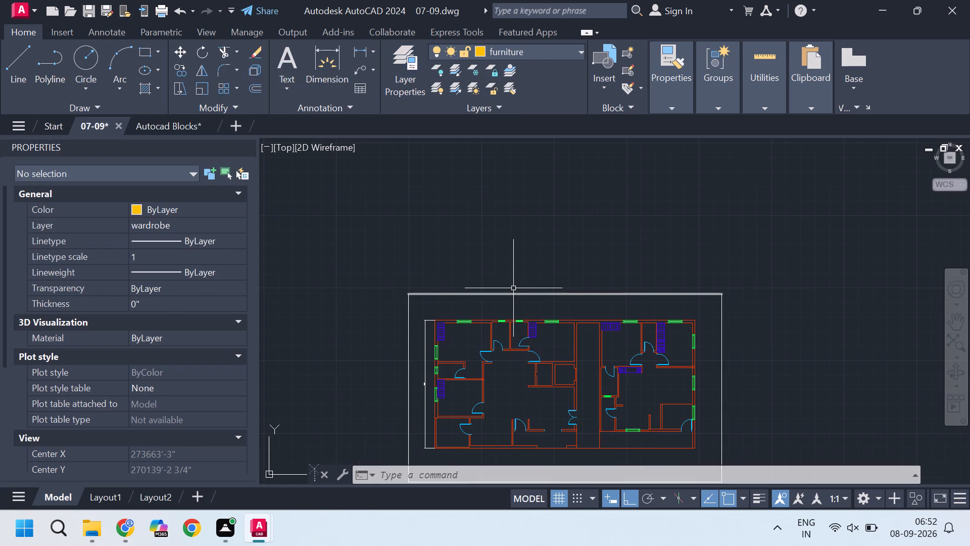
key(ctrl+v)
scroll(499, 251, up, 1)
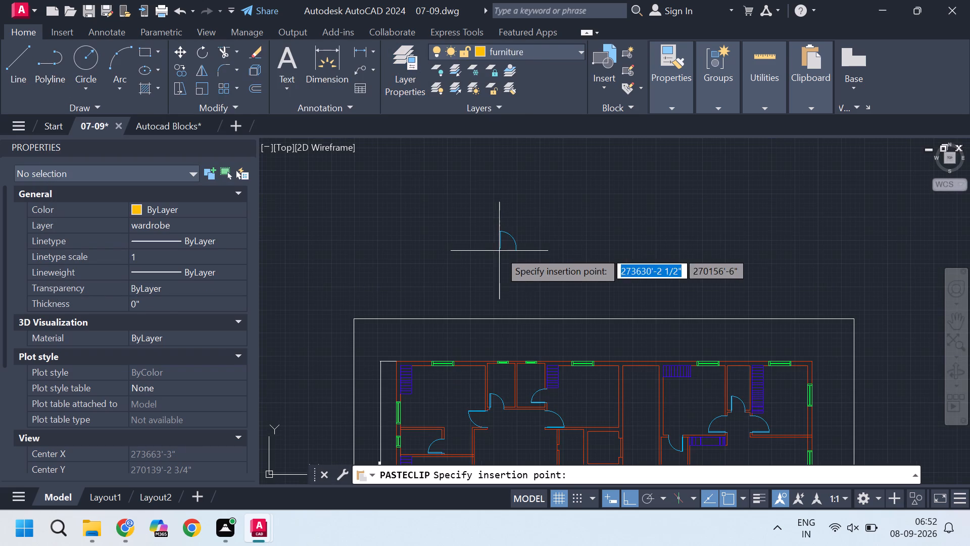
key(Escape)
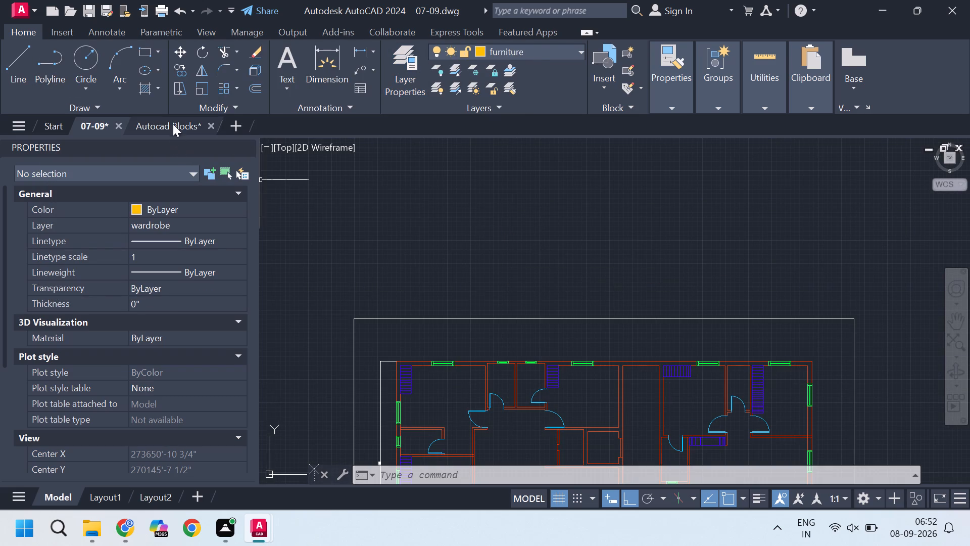
Copy the red-checked double bed with two side tables from Autocad Blocks into 07-09, placing it above the floor plan.
click(173, 122)
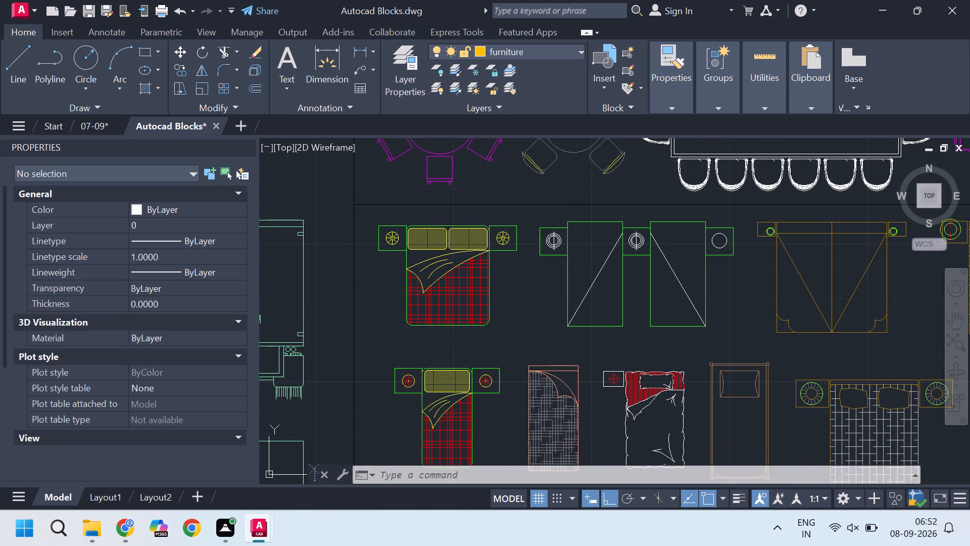
click(469, 289)
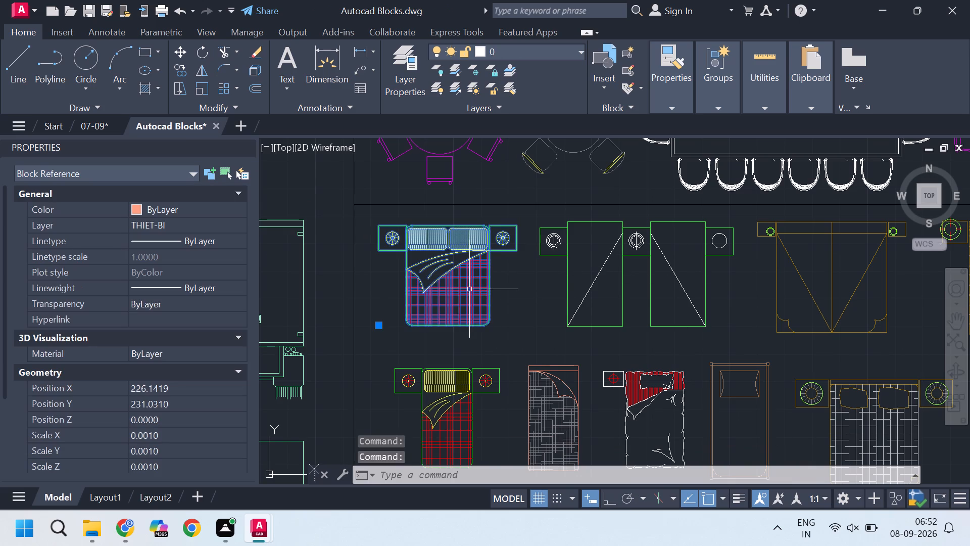
key(ctrl+c)
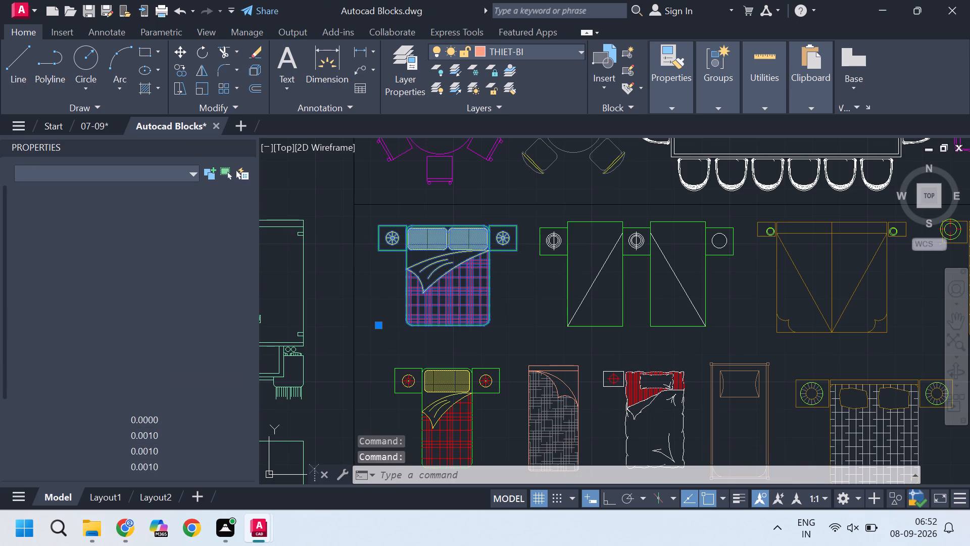
click(102, 125)
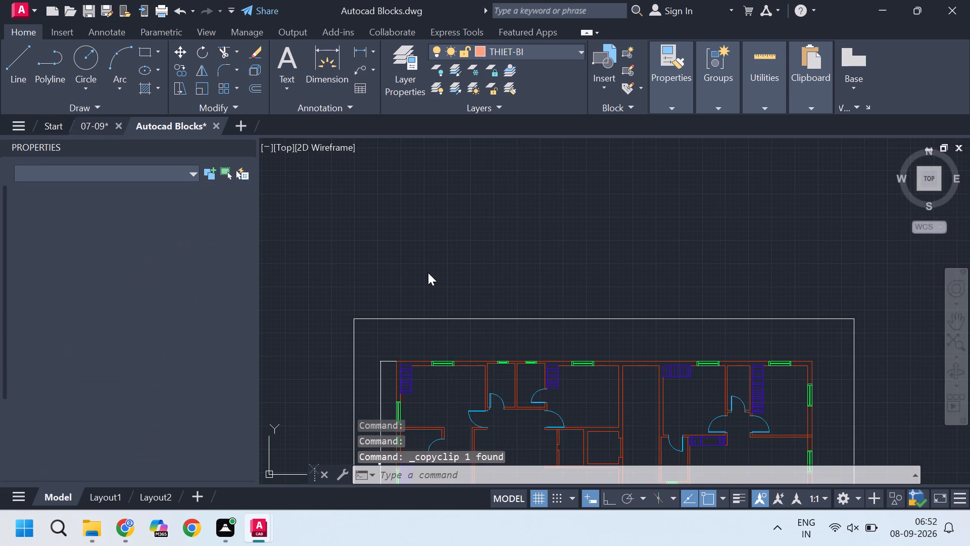
key(ctrl+v)
click(435, 254)
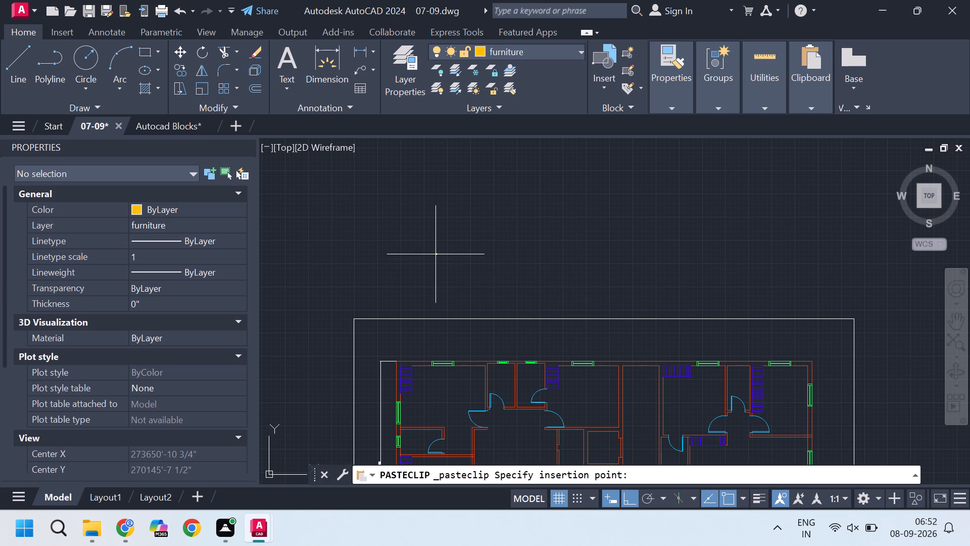
Scale up the pasted bed block by eye to suit the plan's rooms, to a block scale of about 0.05.
scroll(444, 254, up, 6)
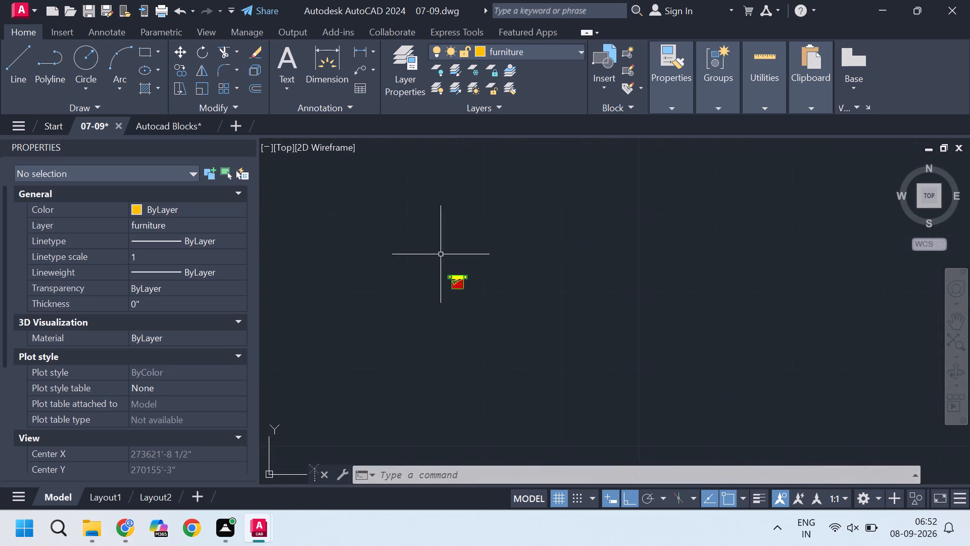
scroll(466, 268, up, 4)
click(420, 312)
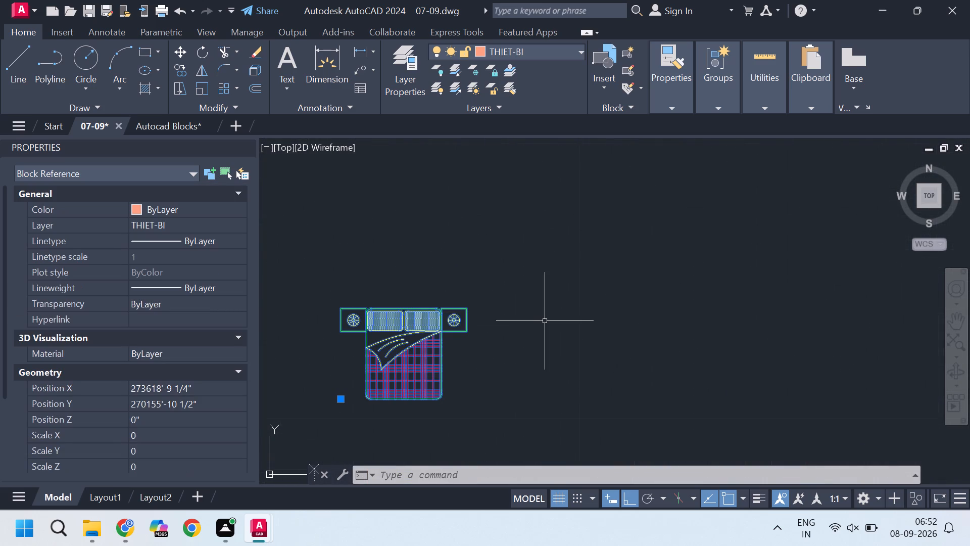
text(sc)
key(Return)
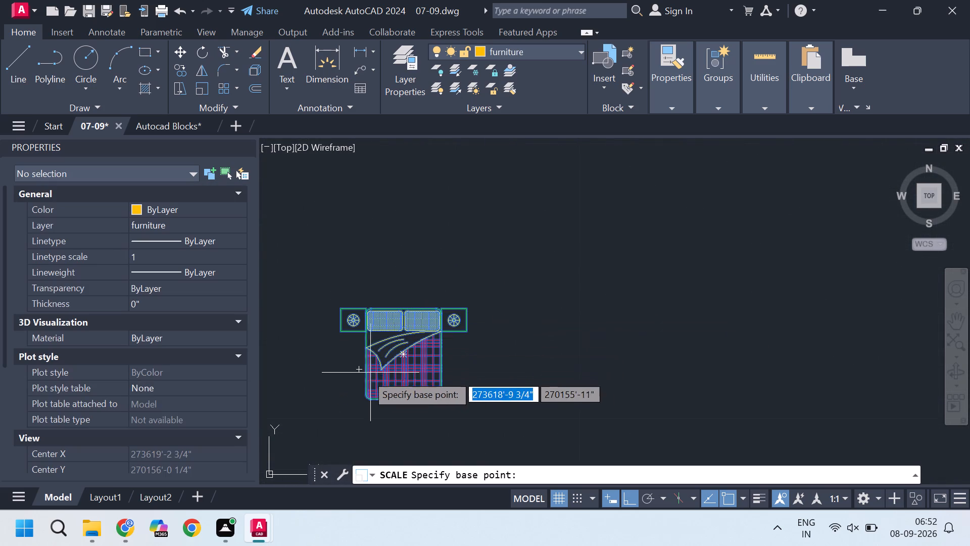
click(361, 378)
scroll(497, 310, down, 8)
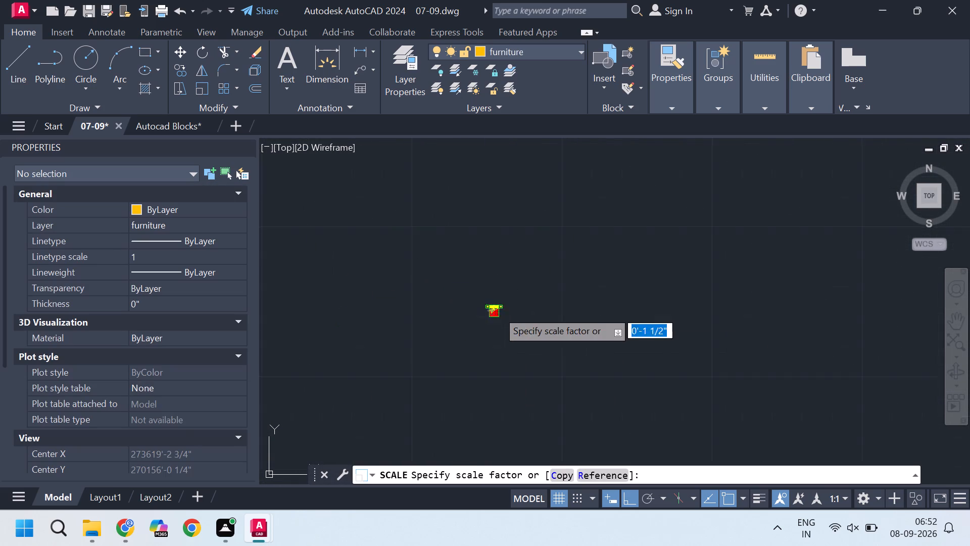
scroll(510, 308, down, 6)
scroll(544, 292, up, 2)
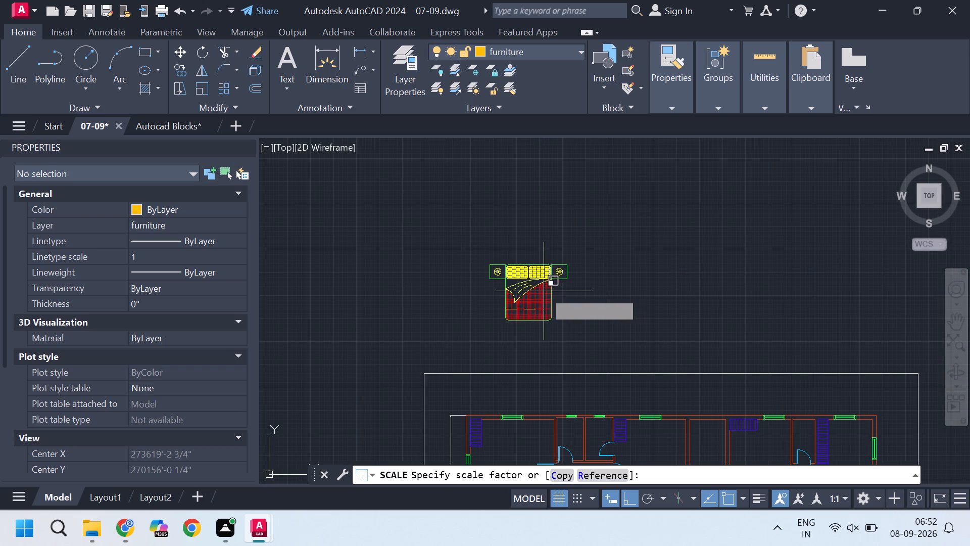
click(535, 293)
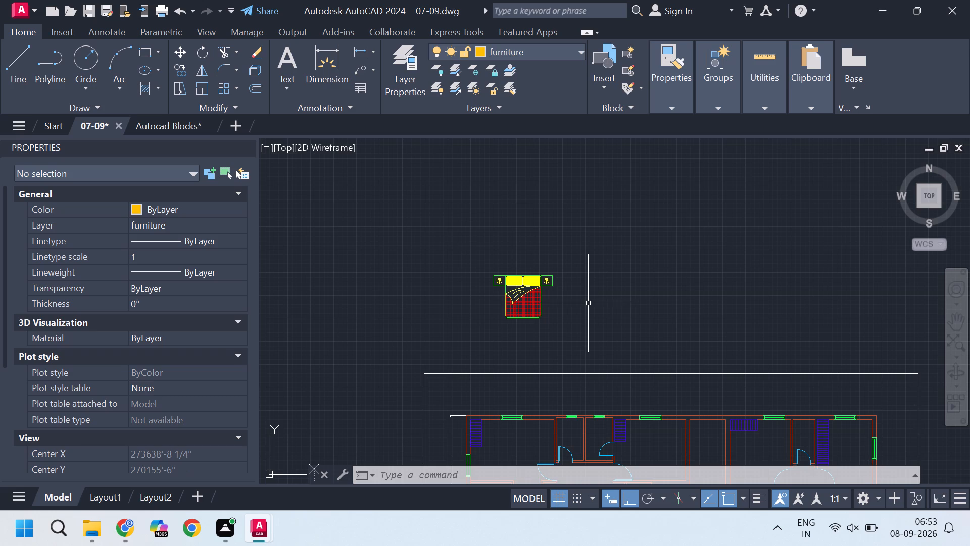
Copy the scaled bed from its headboard midpoint into the plan's upper-left bedroom, just below the window, with Ortho off.
scroll(531, 301, up, 3)
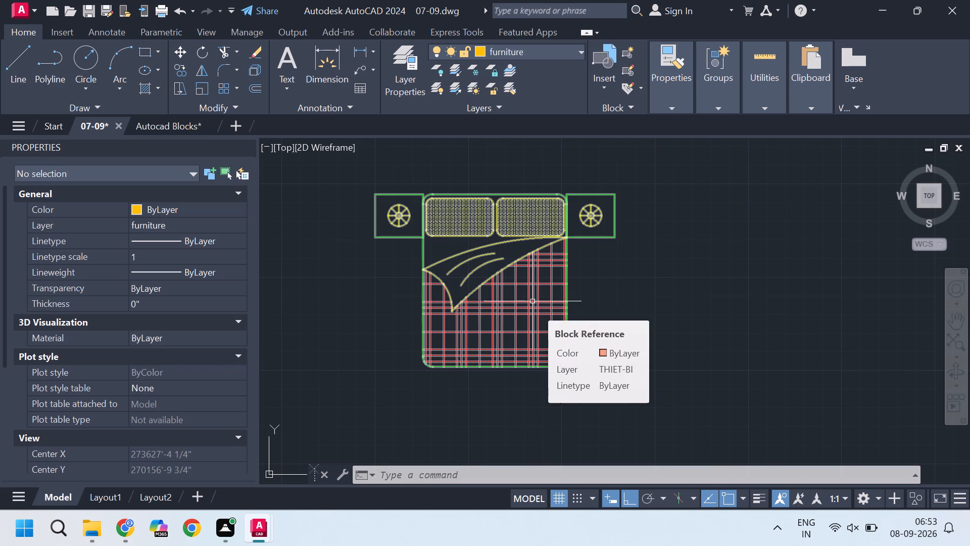
click(494, 194)
text(co)
key(Return)
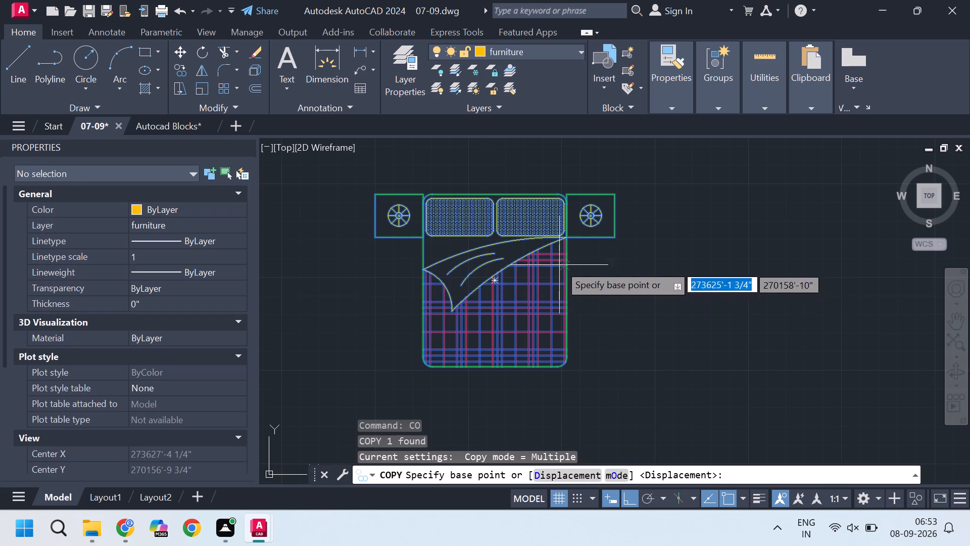
scroll(503, 195, up, 1)
click(493, 195)
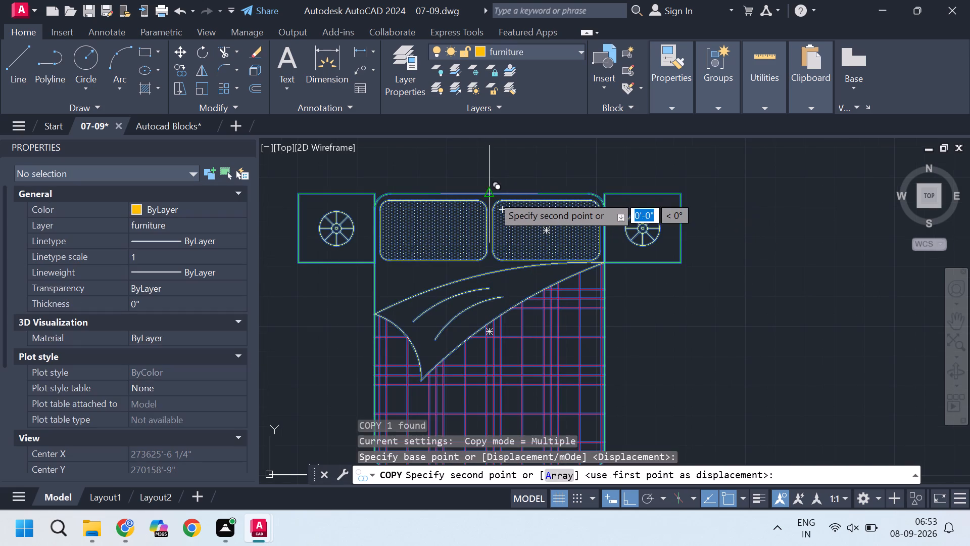
scroll(493, 195, down, 6)
scroll(489, 319, up, 4)
scroll(464, 294, down, 5)
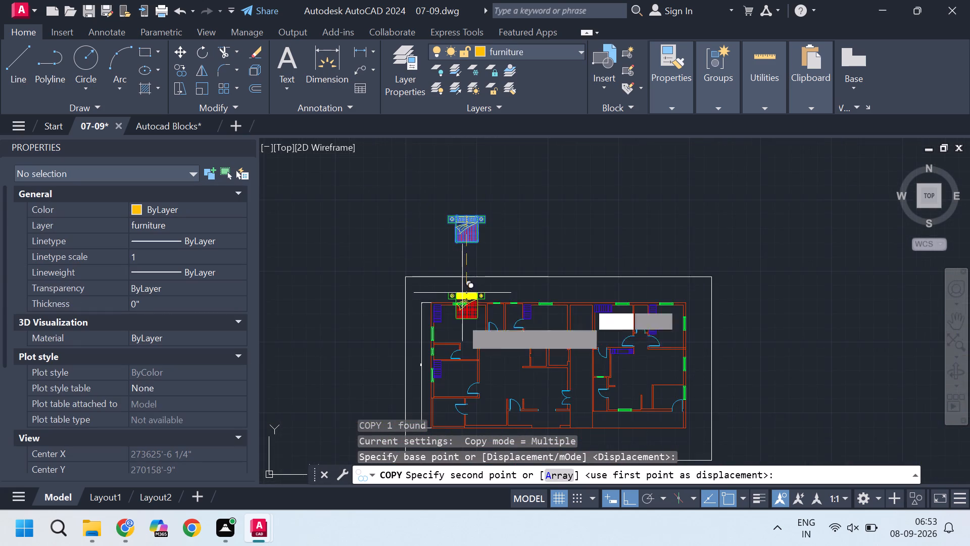
scroll(460, 324, up, 5)
scroll(449, 256, down, 3)
scroll(445, 242, up, 3)
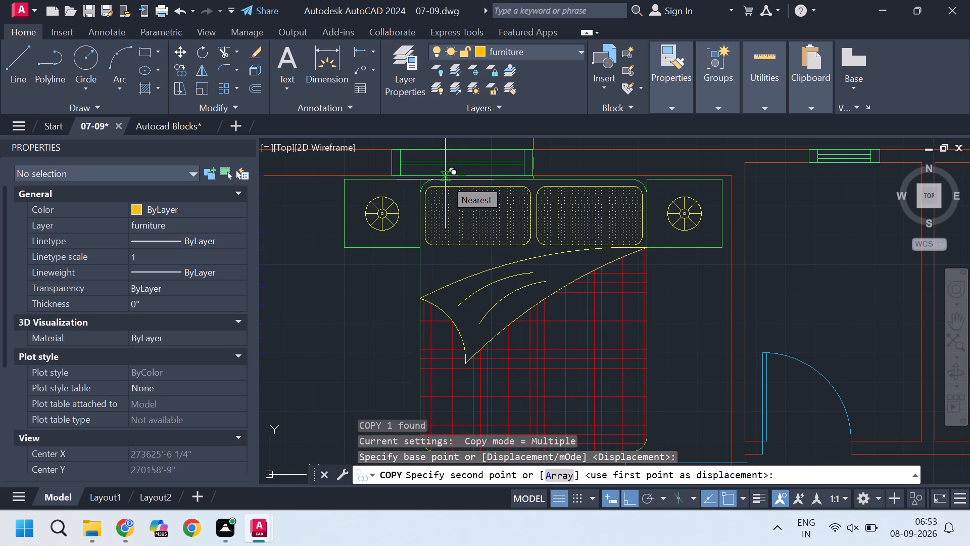
key(ctrl+F8)
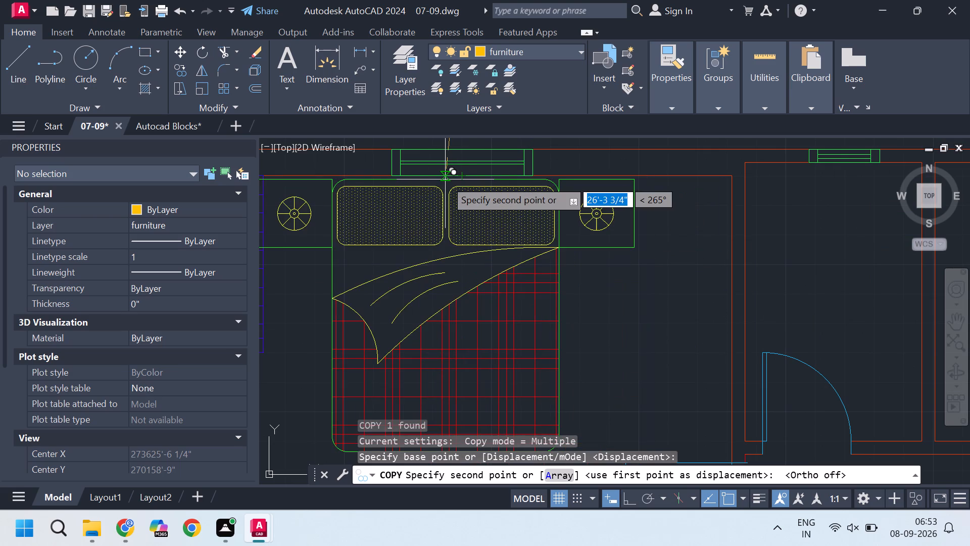
scroll(461, 191, down, 2)
scroll(476, 195, up, 1)
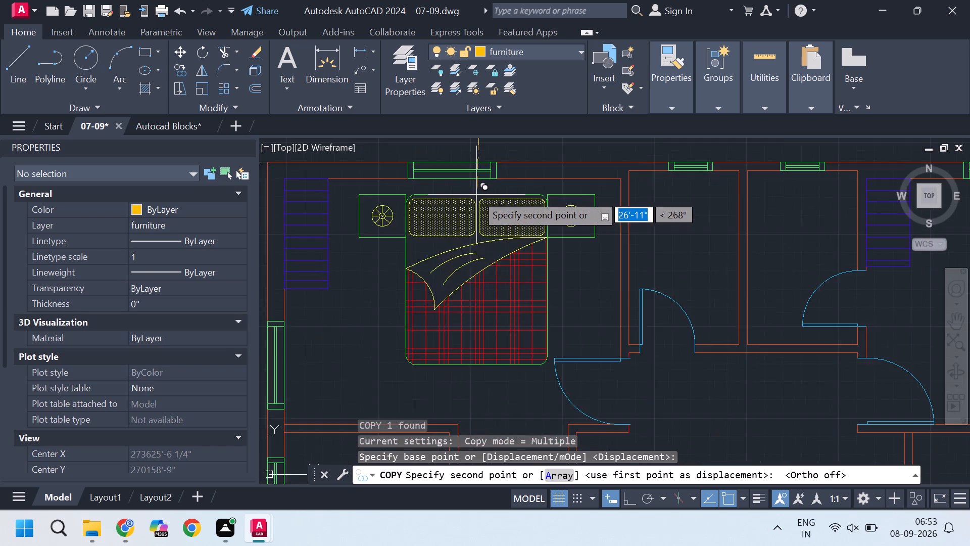
scroll(476, 195, up, 1)
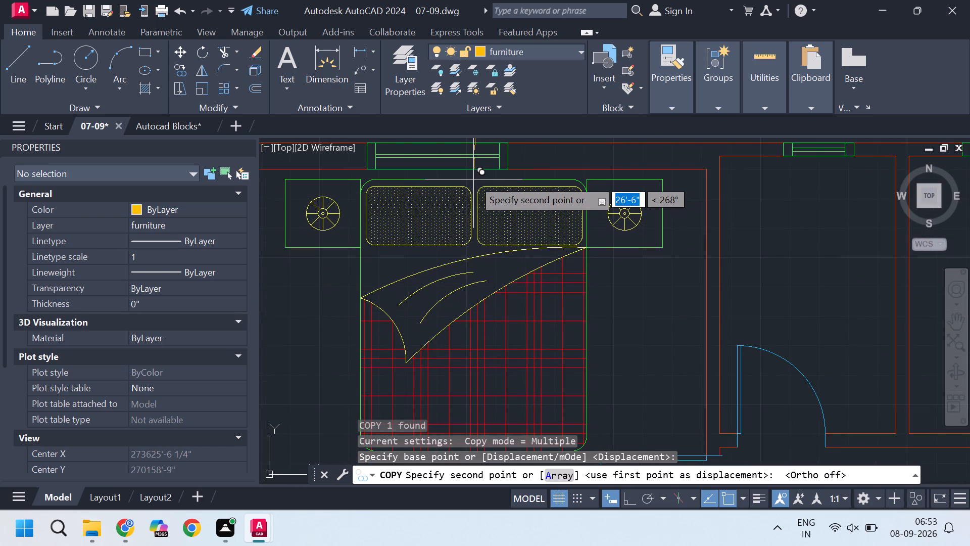
click(473, 179)
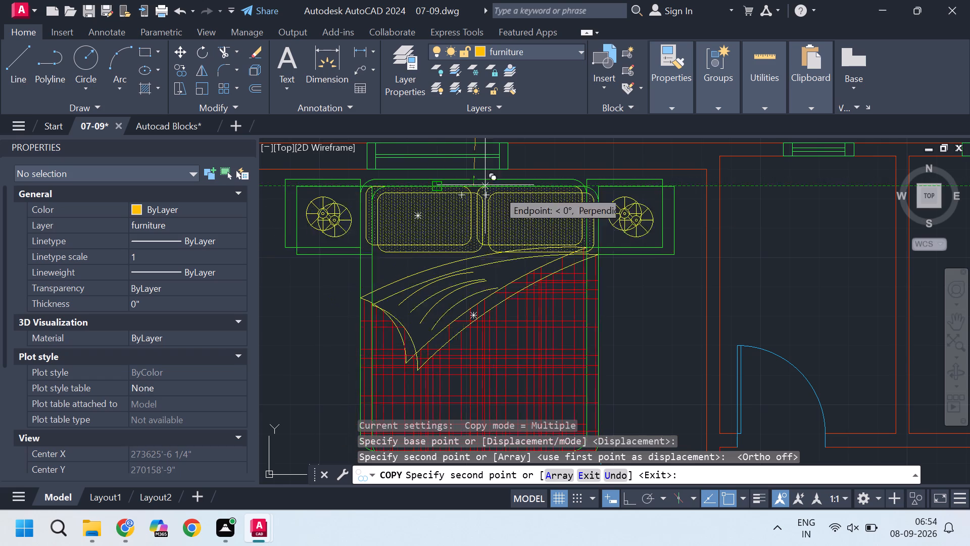
key(Escape)
key(Escape)
Move the bedroom's bed block to the furniture layer.
click(511, 225)
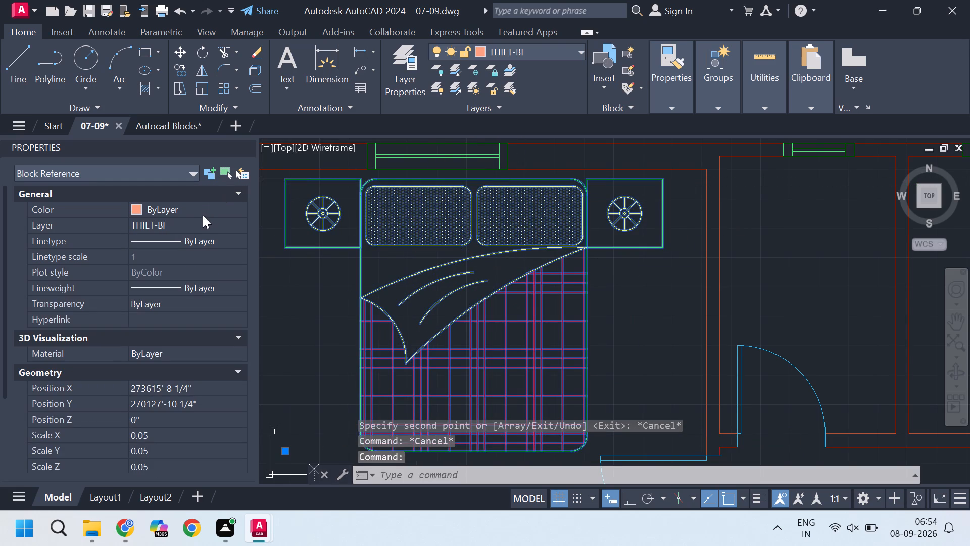
double_click(187, 221)
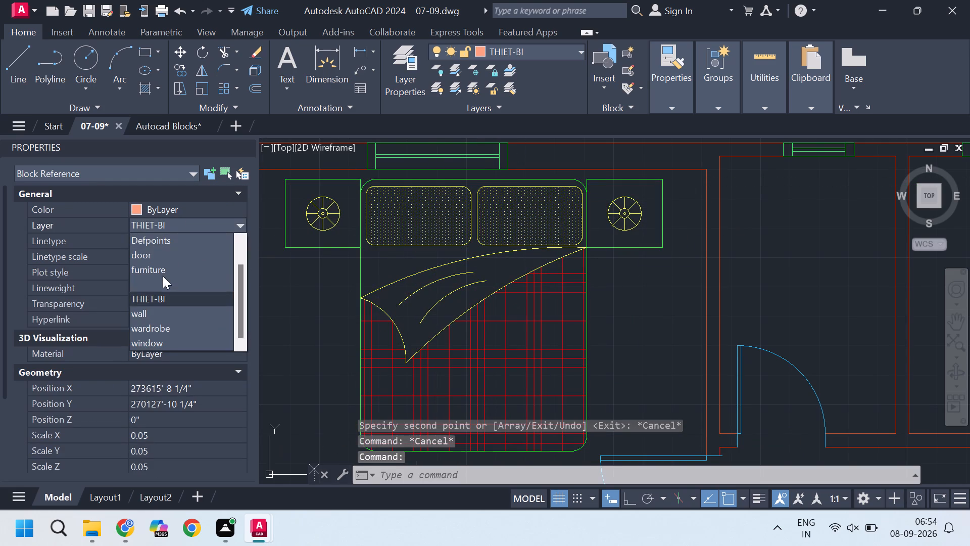
click(163, 271)
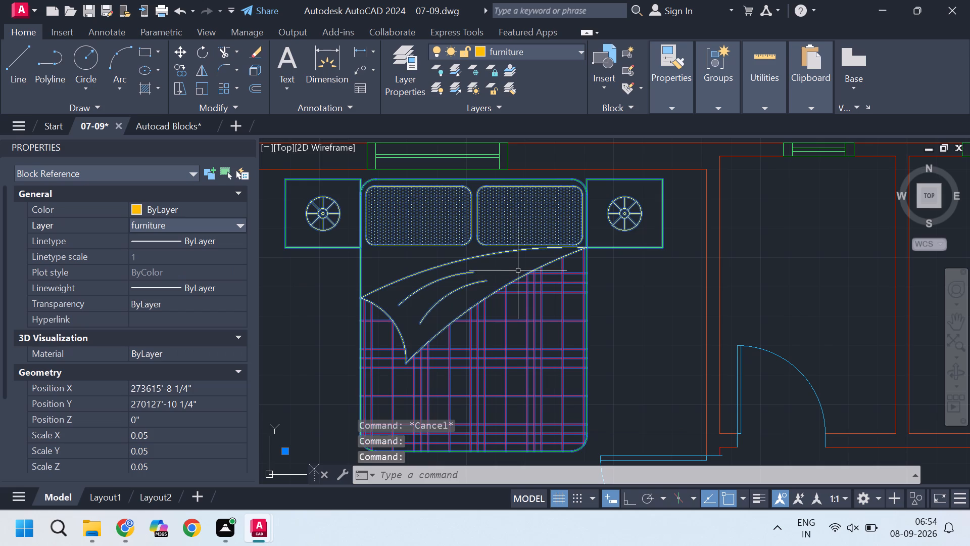
key(Escape)
Open the bedroom's bed block definition in the Block Editor and move all its geometry to the furniture layer.
double_click(516, 241)
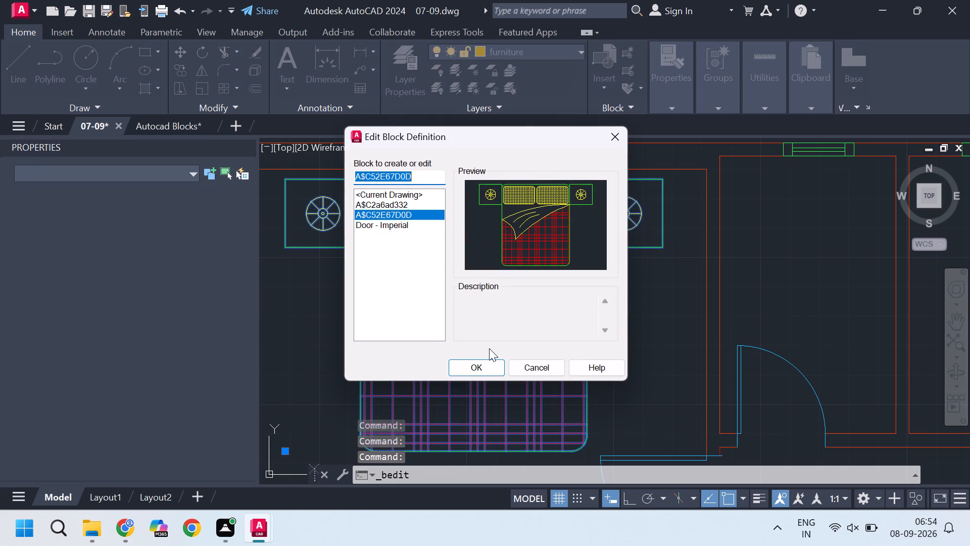
double_click(414, 215)
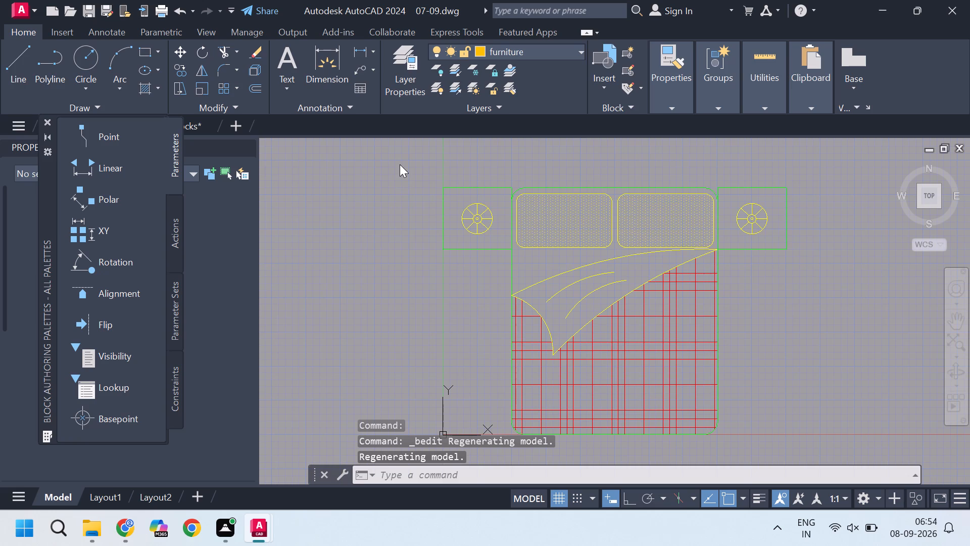
drag(400, 164, 566, 235)
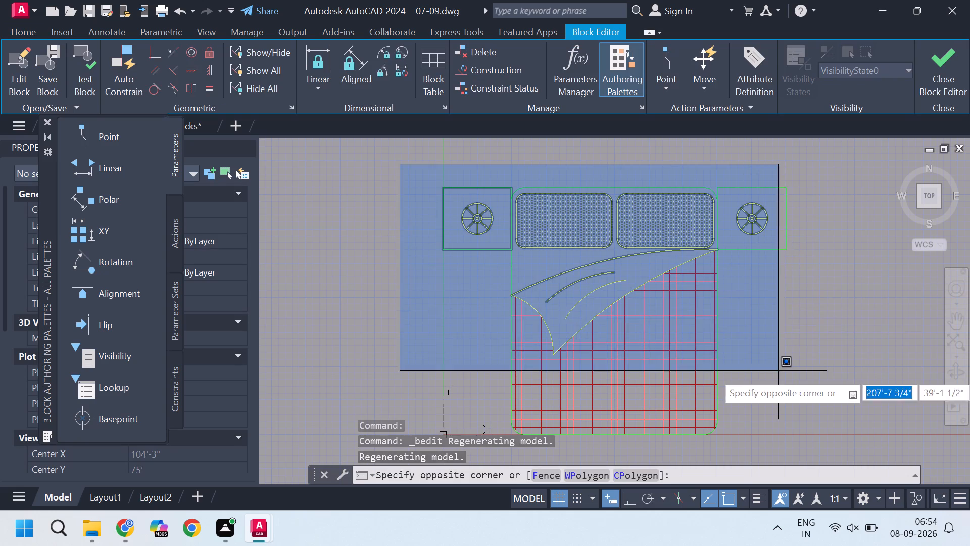
click(810, 454)
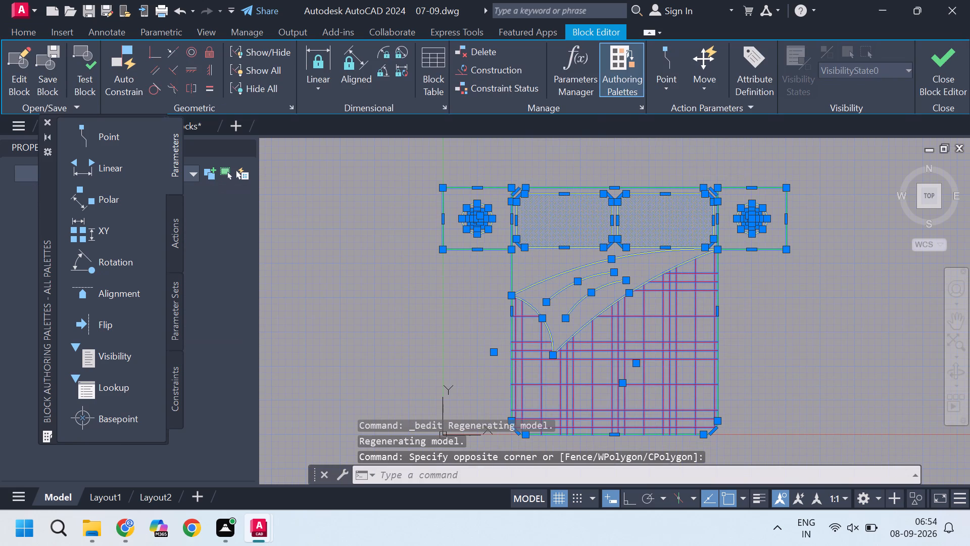
key(Escape)
key(Escape)
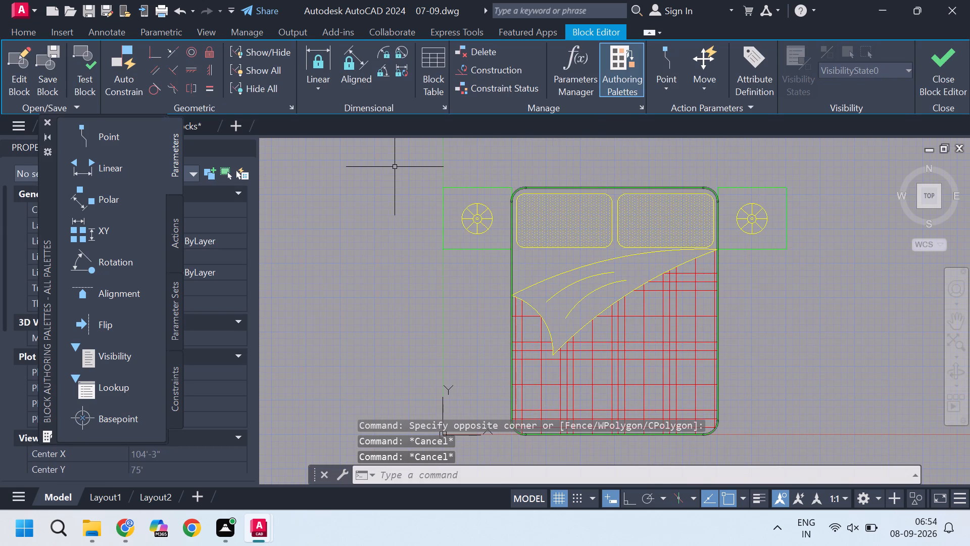
click(394, 166)
key(Escape)
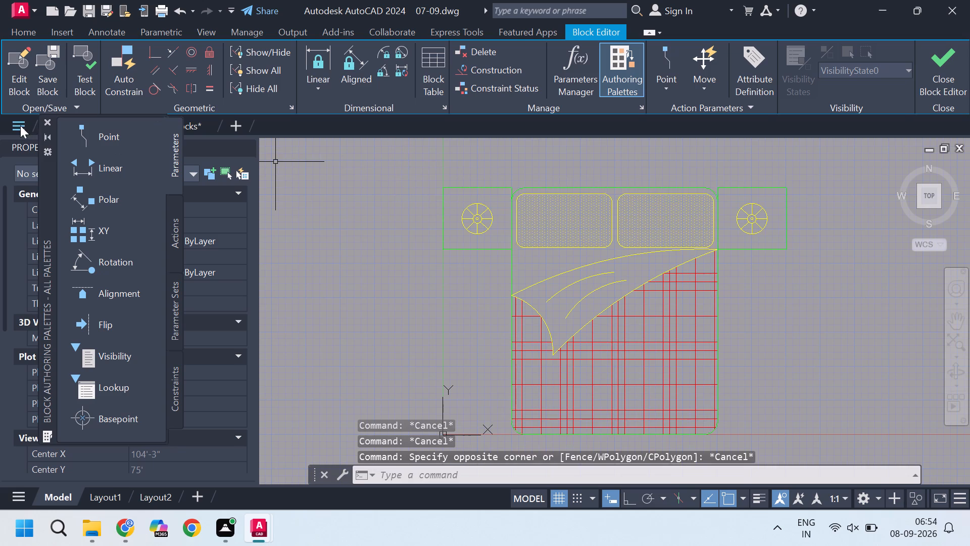
click(46, 118)
click(393, 171)
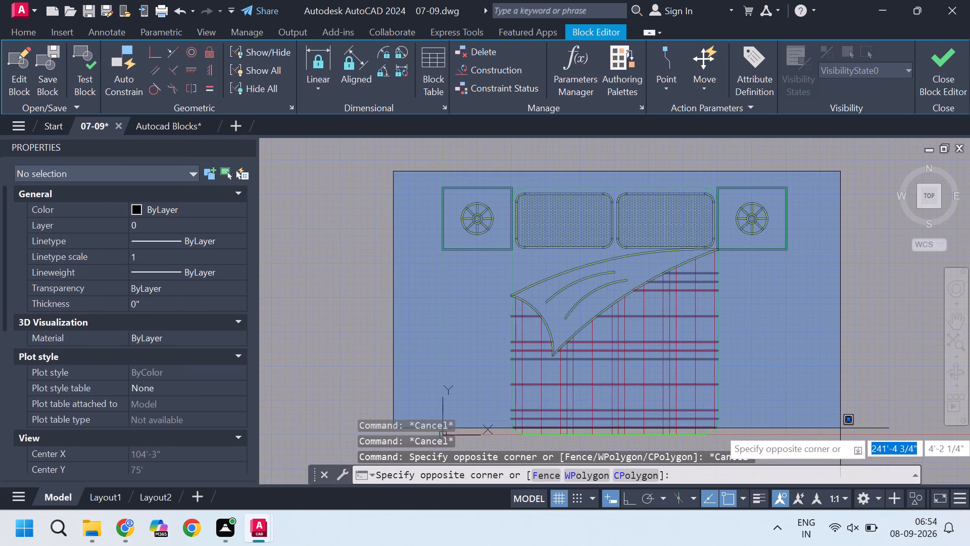
click(841, 441)
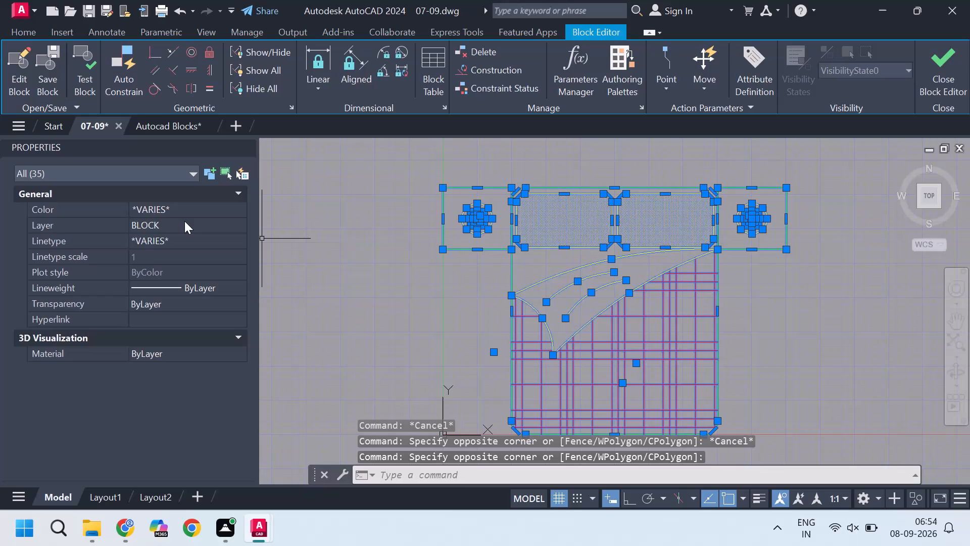
click(184, 221)
click(184, 221)
click(164, 283)
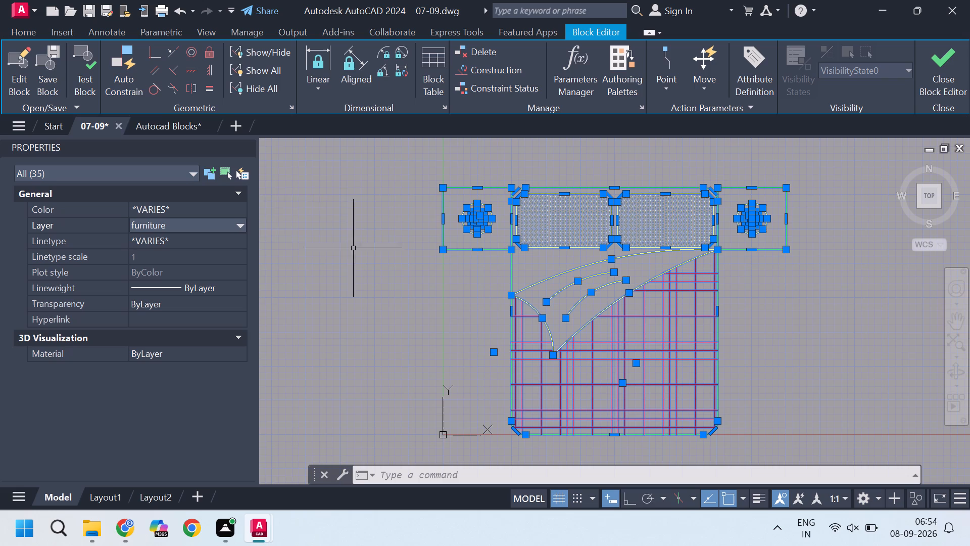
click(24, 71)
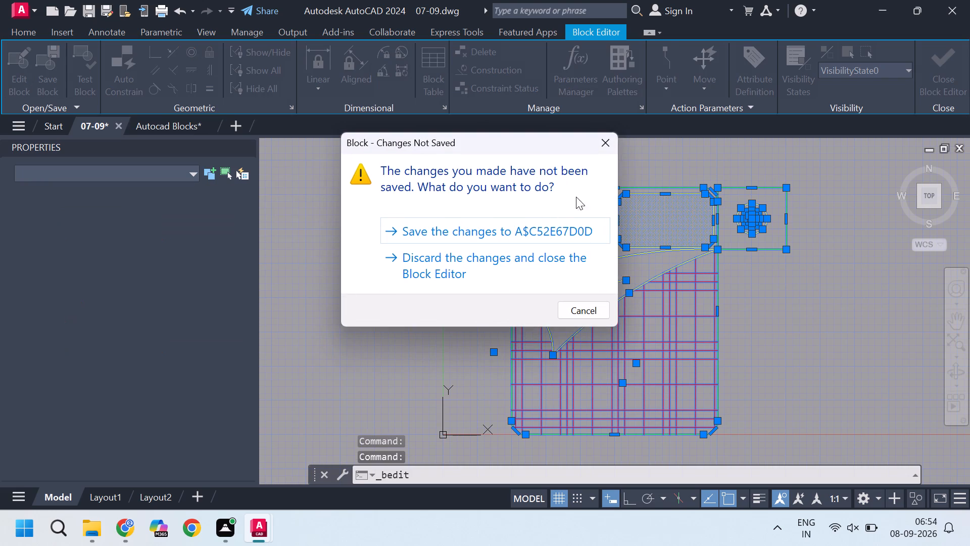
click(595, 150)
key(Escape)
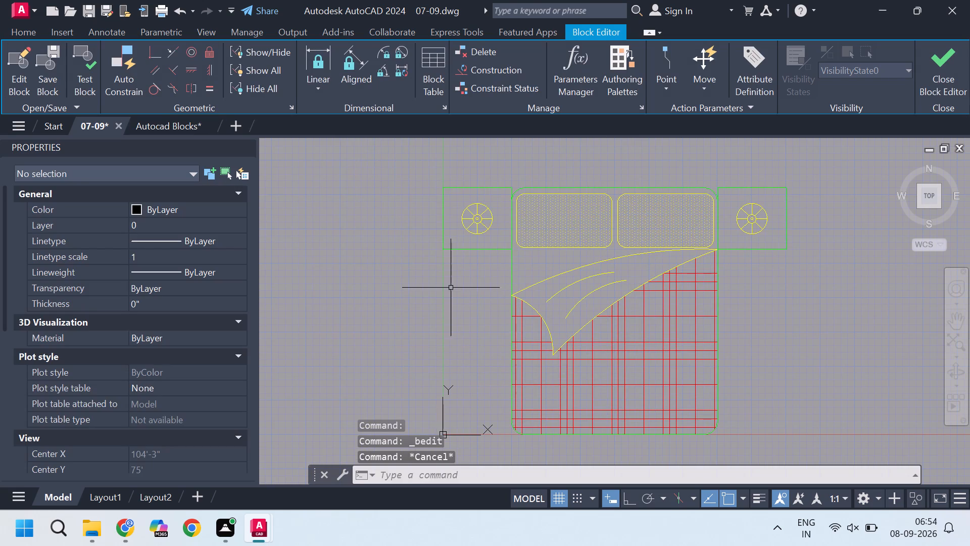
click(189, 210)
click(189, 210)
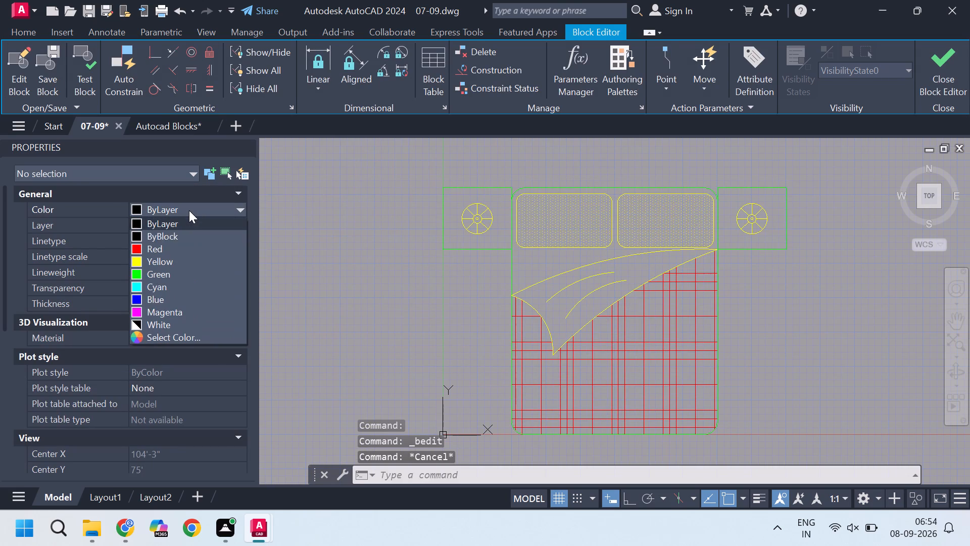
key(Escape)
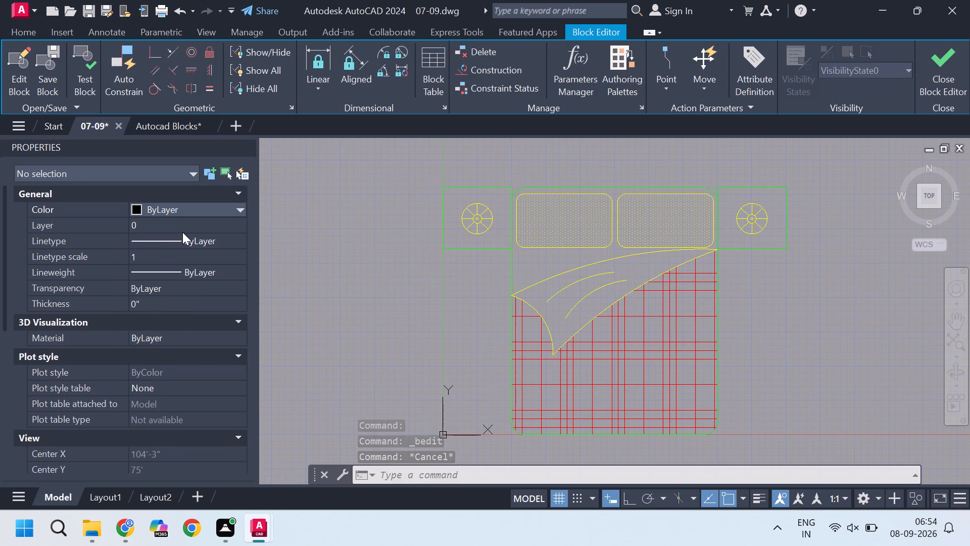
Make furniture the current layer with nothing selected.
click(182, 227)
click(174, 224)
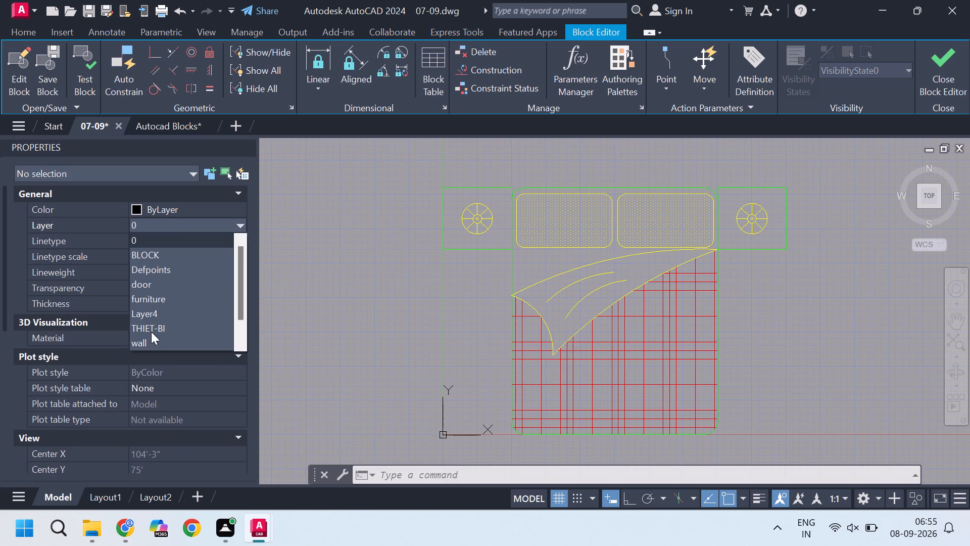
click(147, 301)
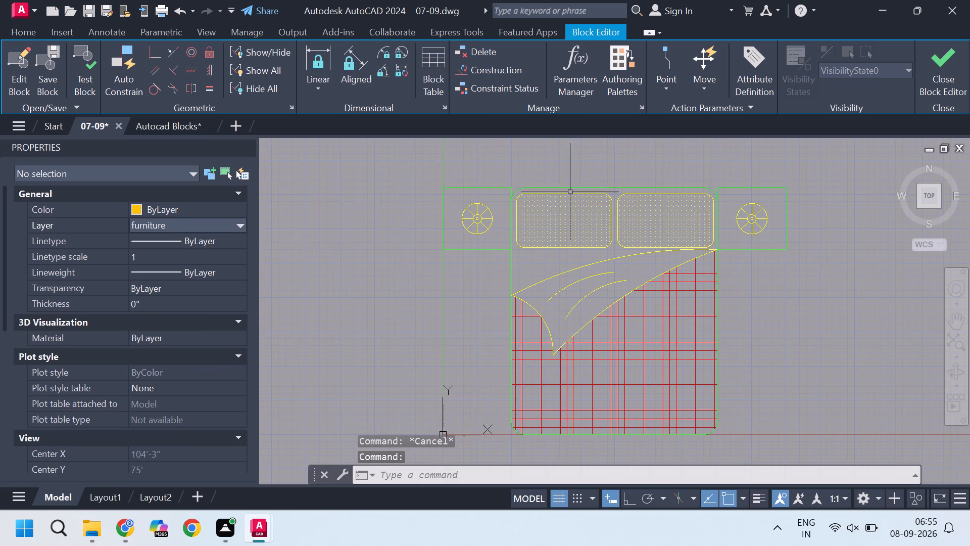
Close the Block Editor and save the changes to the bed block definition.
click(215, 27)
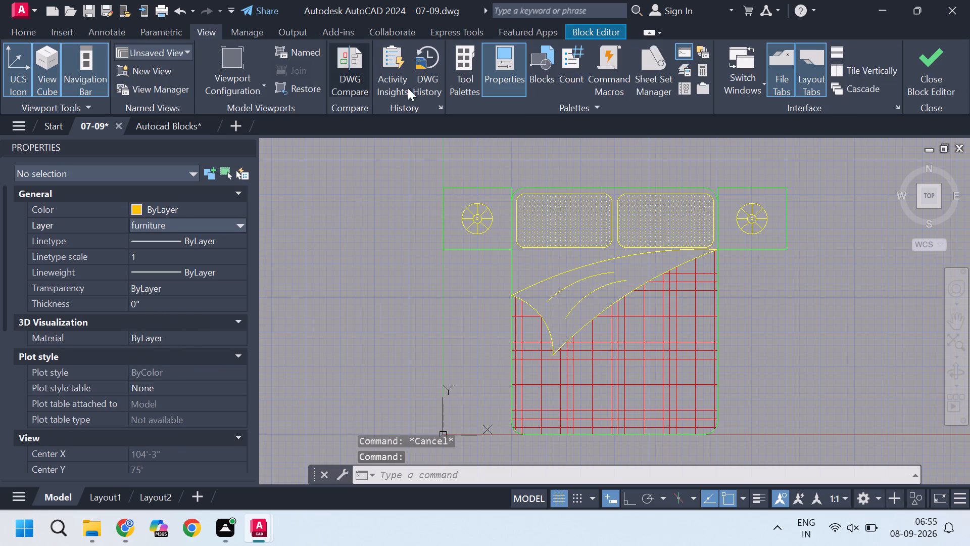
click(522, 37)
click(584, 29)
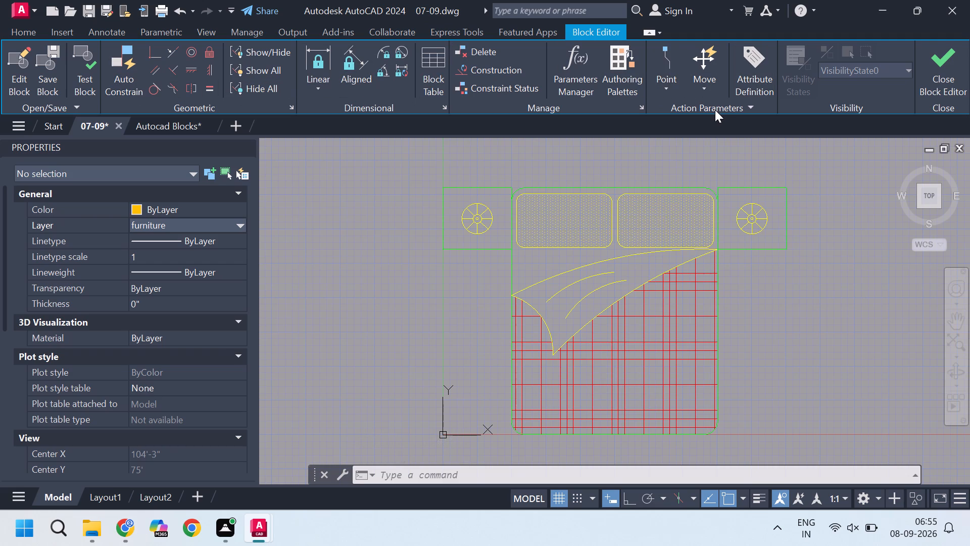
click(940, 71)
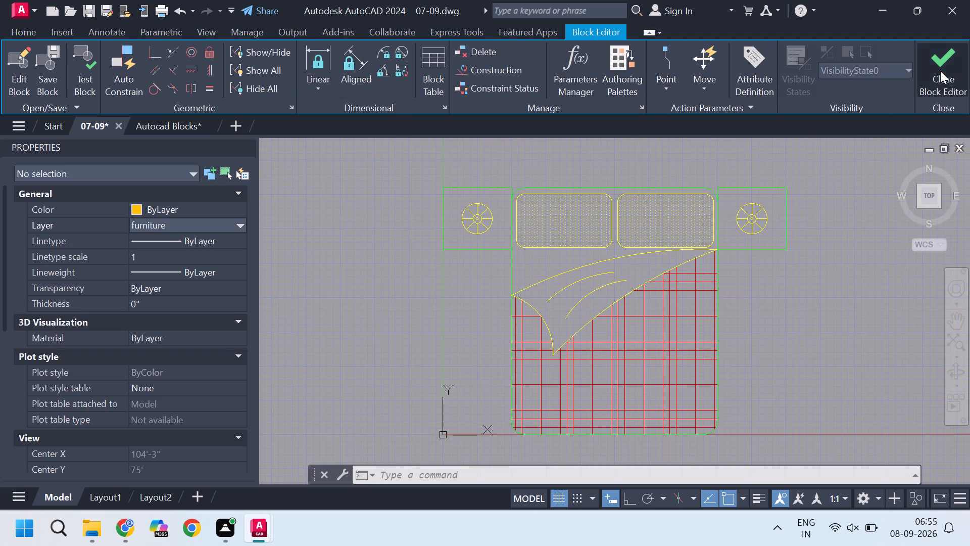
click(488, 229)
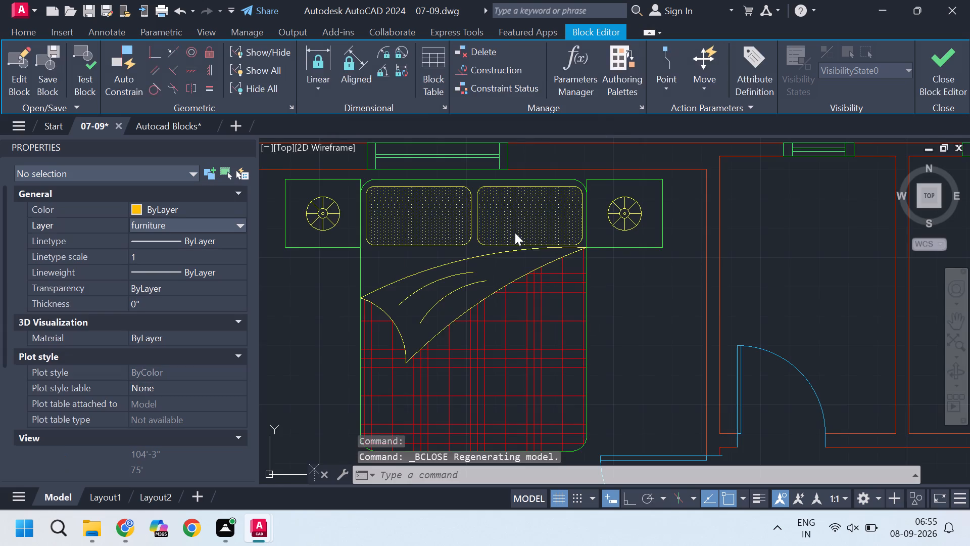
Select the bedroom's bed block in the plan to check its layer and colour.
click(585, 239)
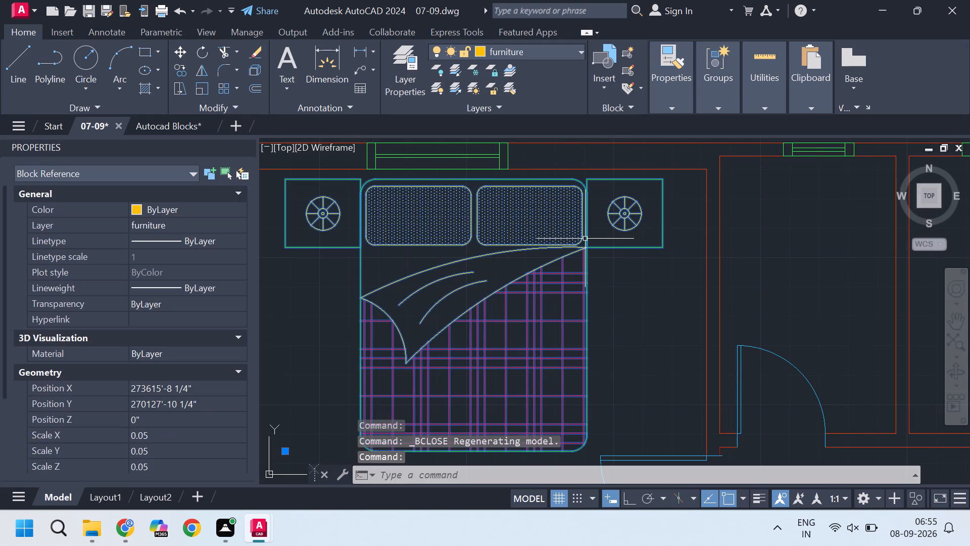
key(Escape)
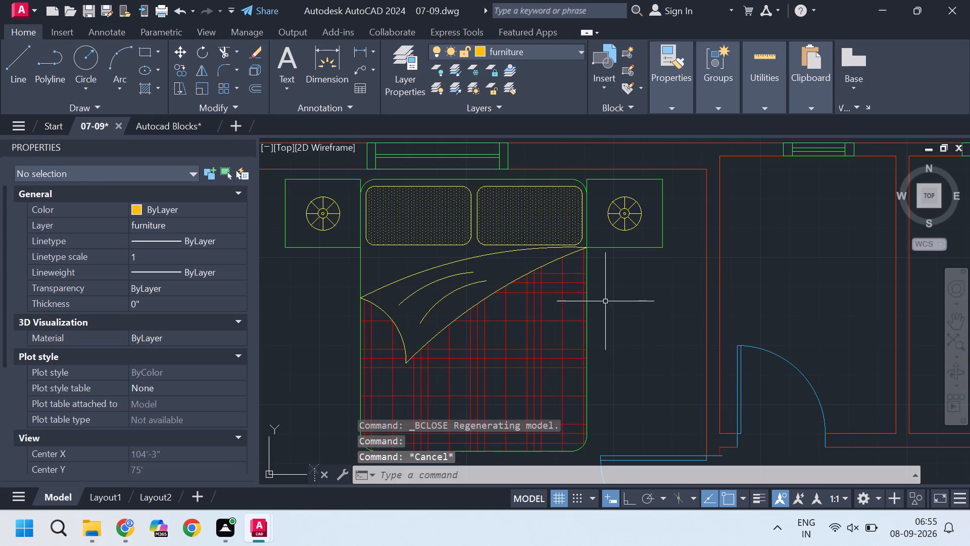
click(581, 250)
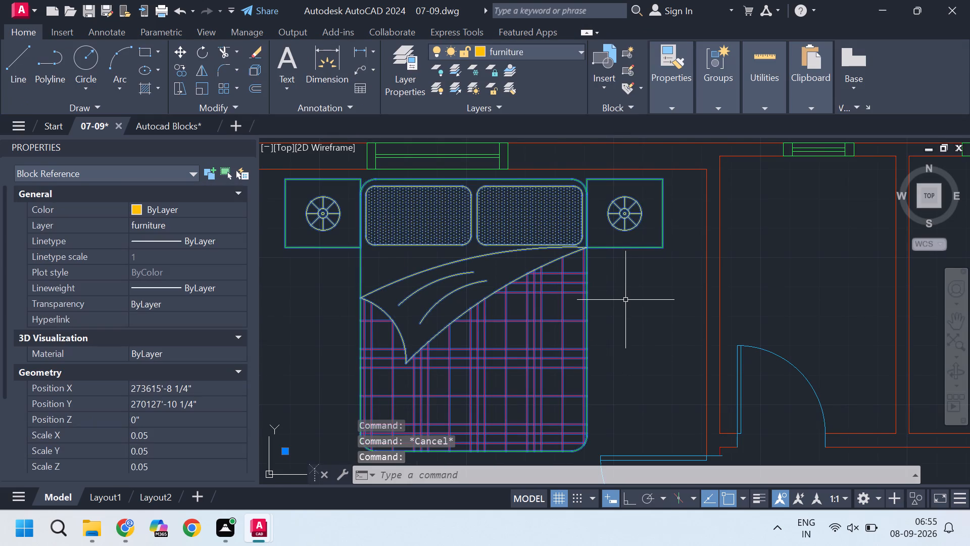
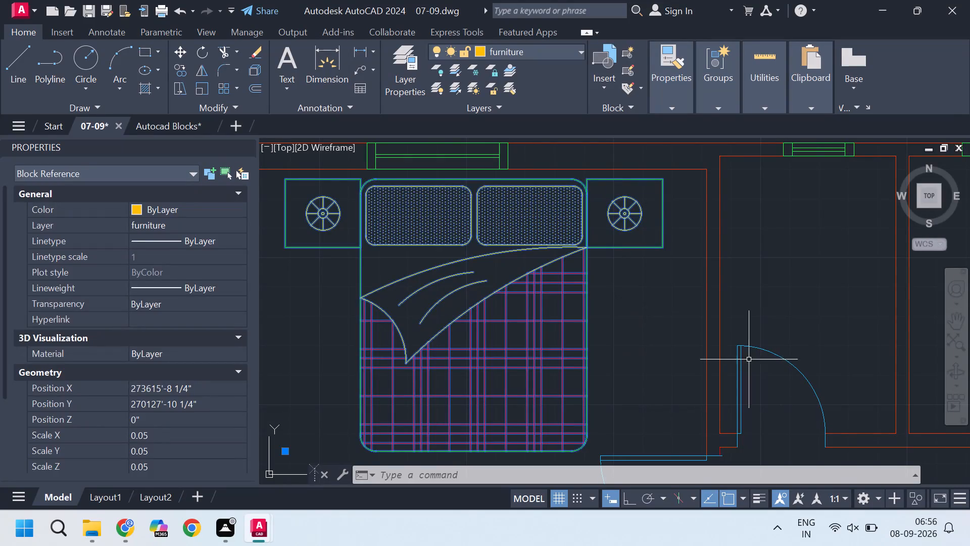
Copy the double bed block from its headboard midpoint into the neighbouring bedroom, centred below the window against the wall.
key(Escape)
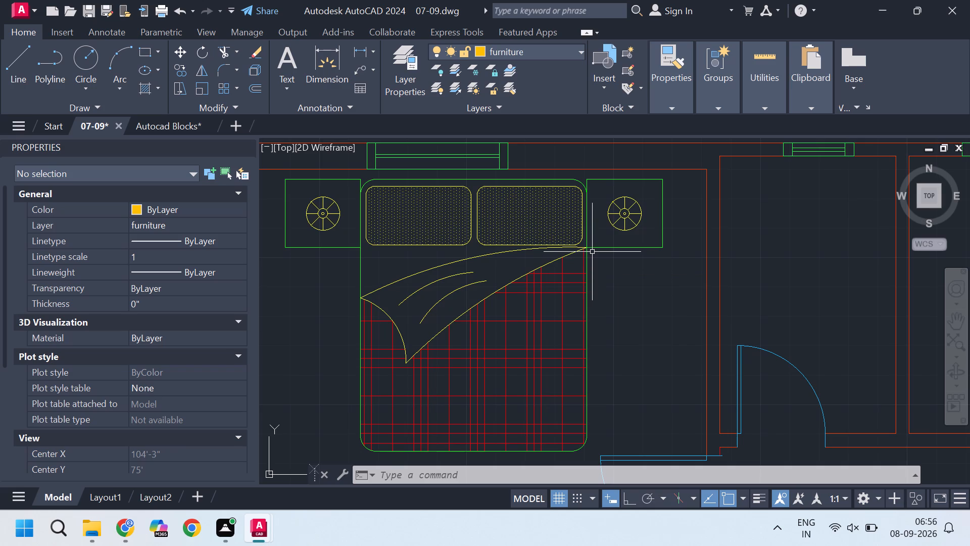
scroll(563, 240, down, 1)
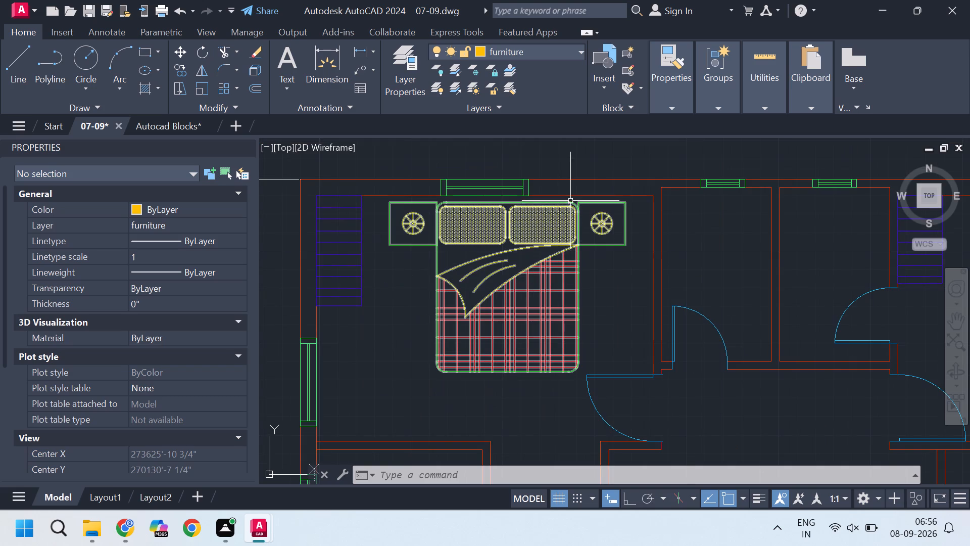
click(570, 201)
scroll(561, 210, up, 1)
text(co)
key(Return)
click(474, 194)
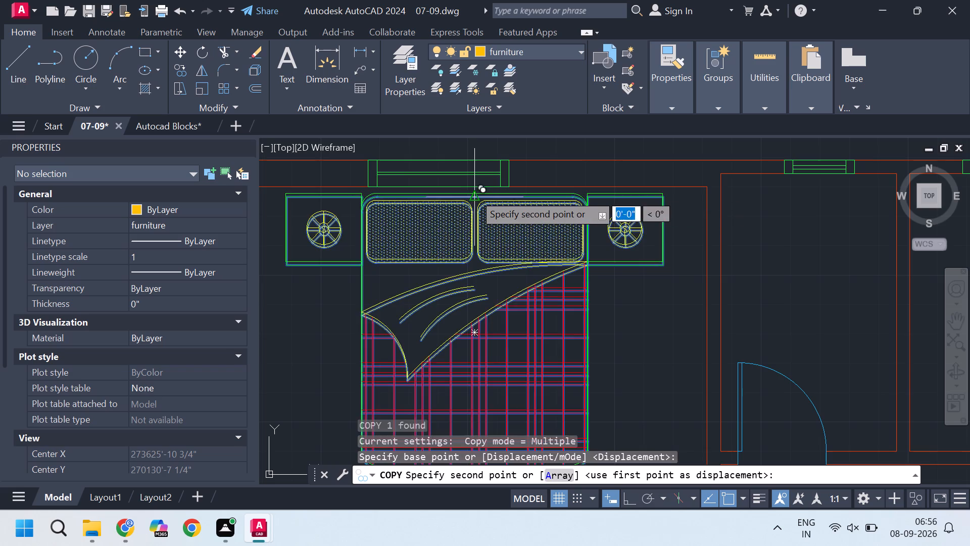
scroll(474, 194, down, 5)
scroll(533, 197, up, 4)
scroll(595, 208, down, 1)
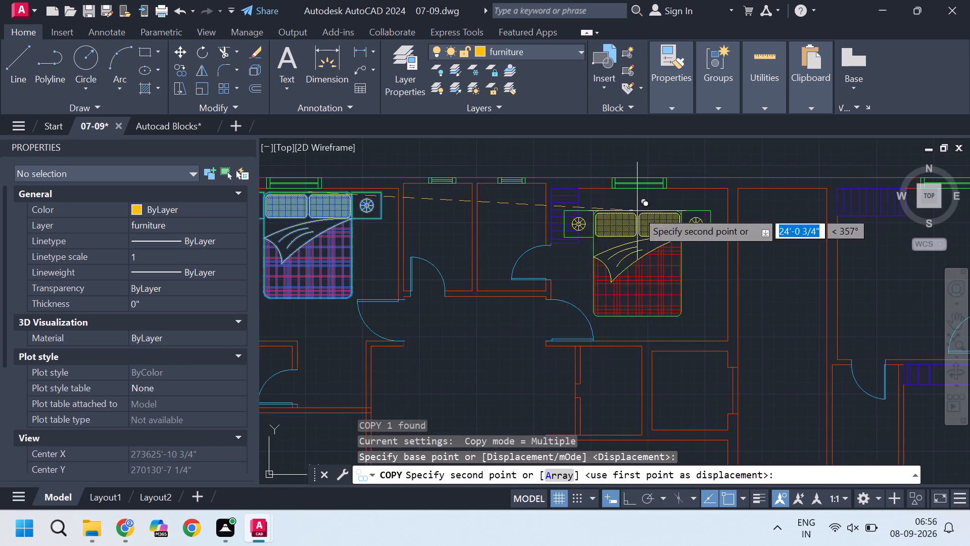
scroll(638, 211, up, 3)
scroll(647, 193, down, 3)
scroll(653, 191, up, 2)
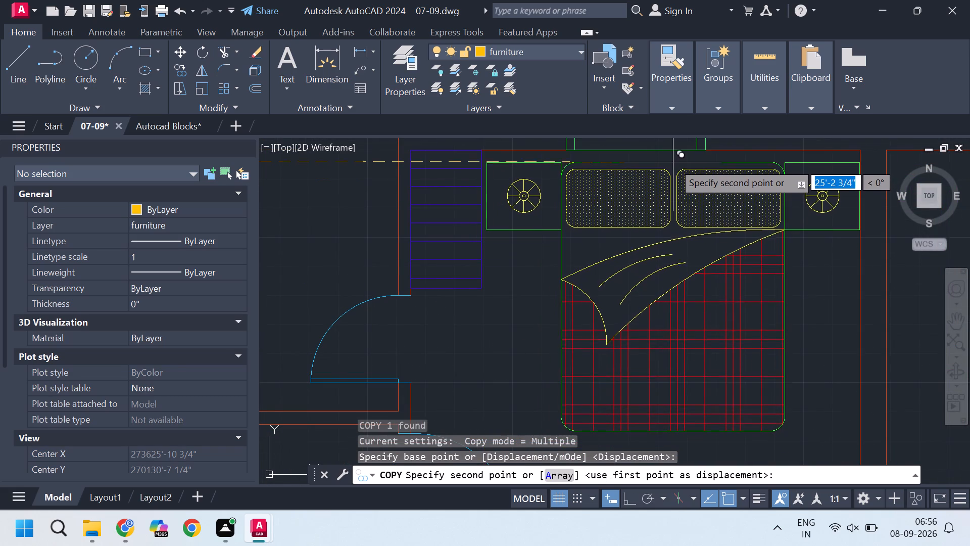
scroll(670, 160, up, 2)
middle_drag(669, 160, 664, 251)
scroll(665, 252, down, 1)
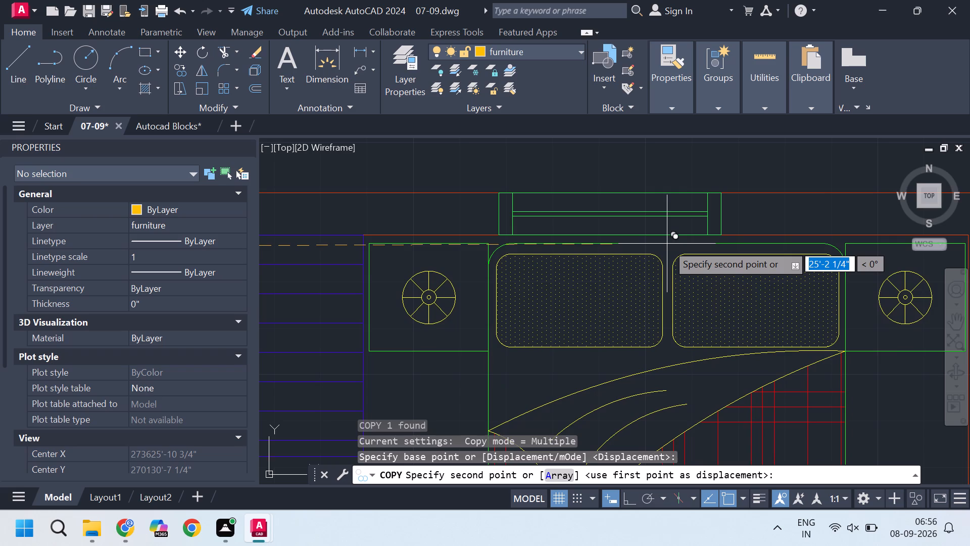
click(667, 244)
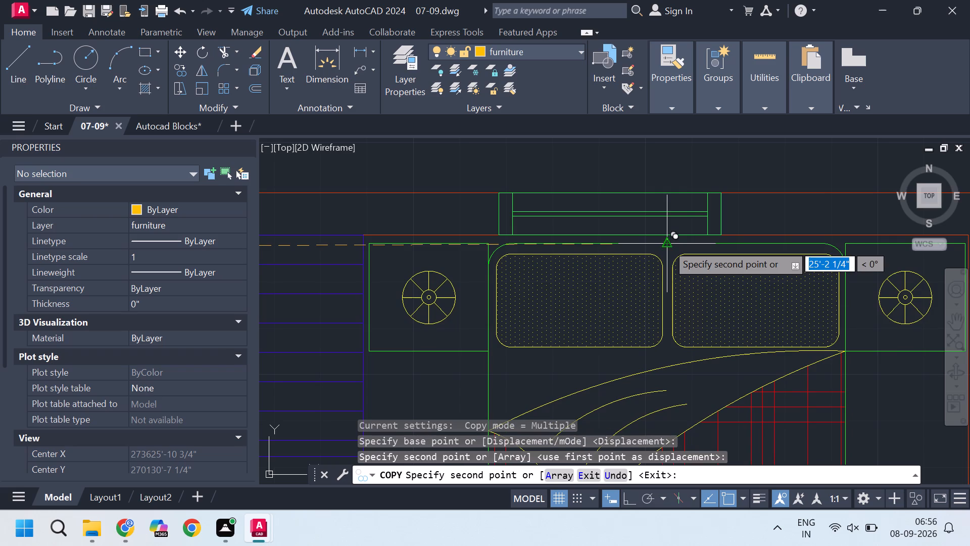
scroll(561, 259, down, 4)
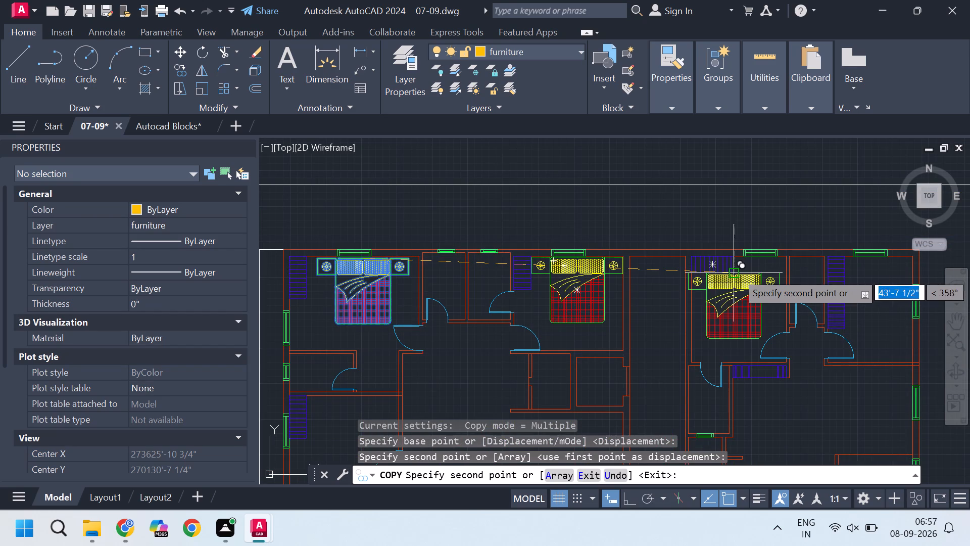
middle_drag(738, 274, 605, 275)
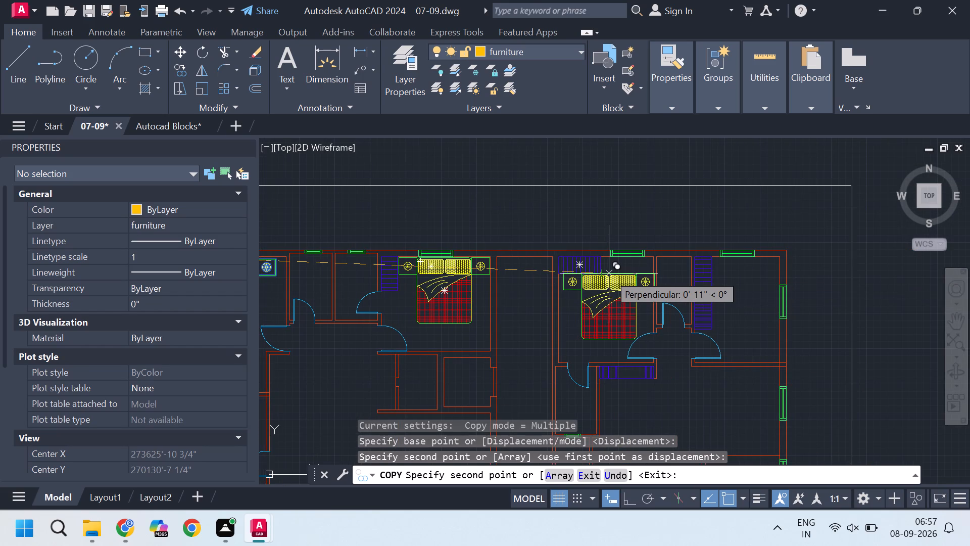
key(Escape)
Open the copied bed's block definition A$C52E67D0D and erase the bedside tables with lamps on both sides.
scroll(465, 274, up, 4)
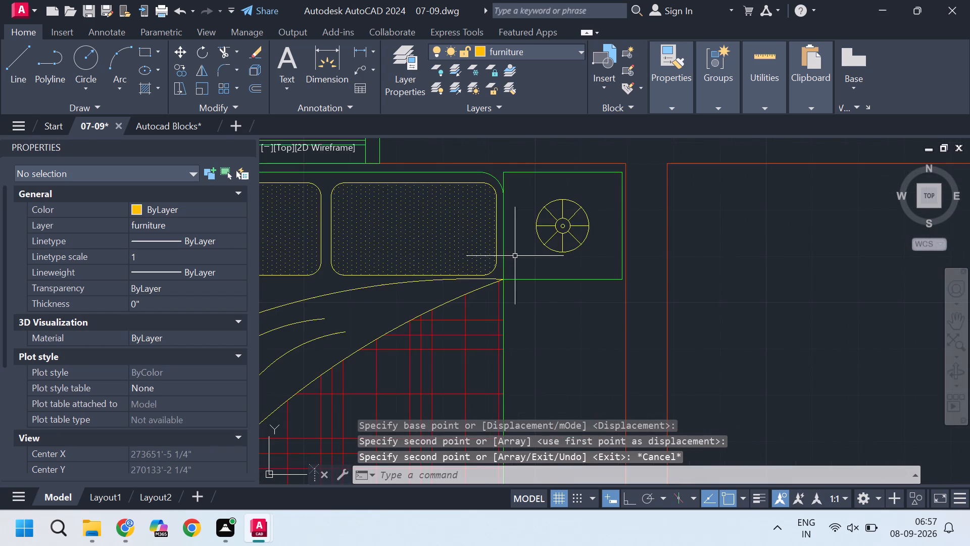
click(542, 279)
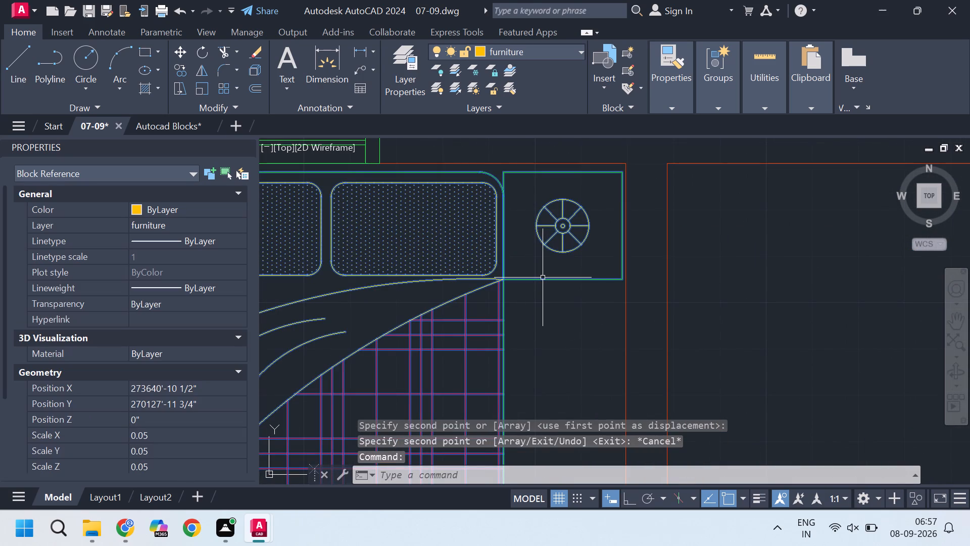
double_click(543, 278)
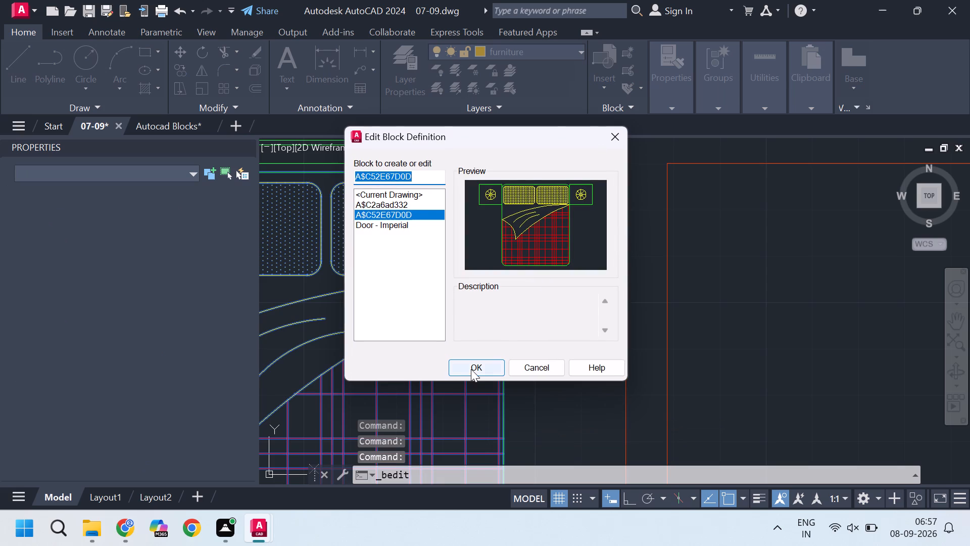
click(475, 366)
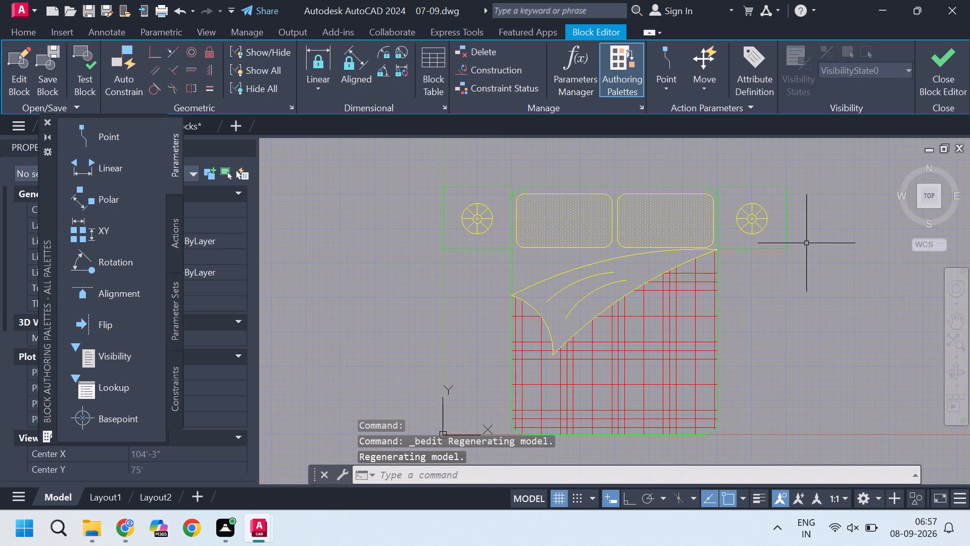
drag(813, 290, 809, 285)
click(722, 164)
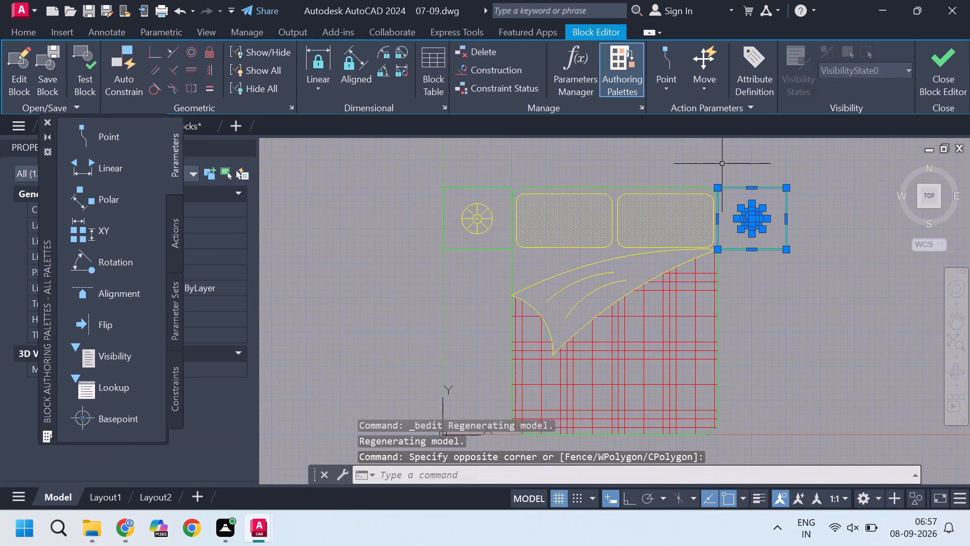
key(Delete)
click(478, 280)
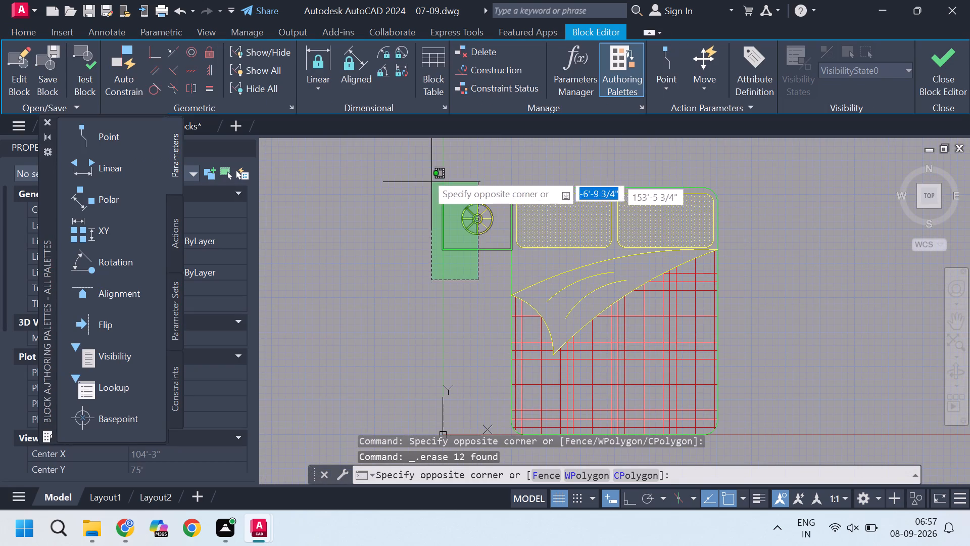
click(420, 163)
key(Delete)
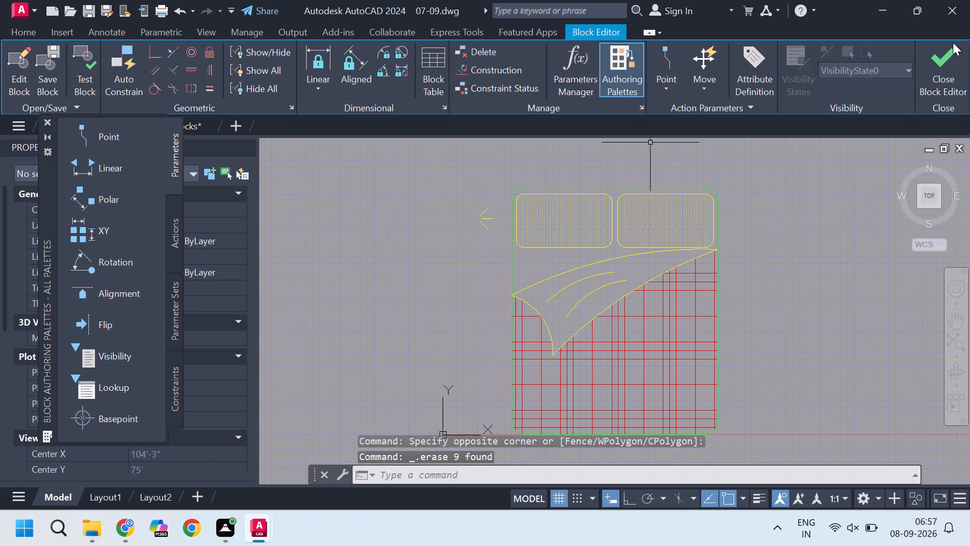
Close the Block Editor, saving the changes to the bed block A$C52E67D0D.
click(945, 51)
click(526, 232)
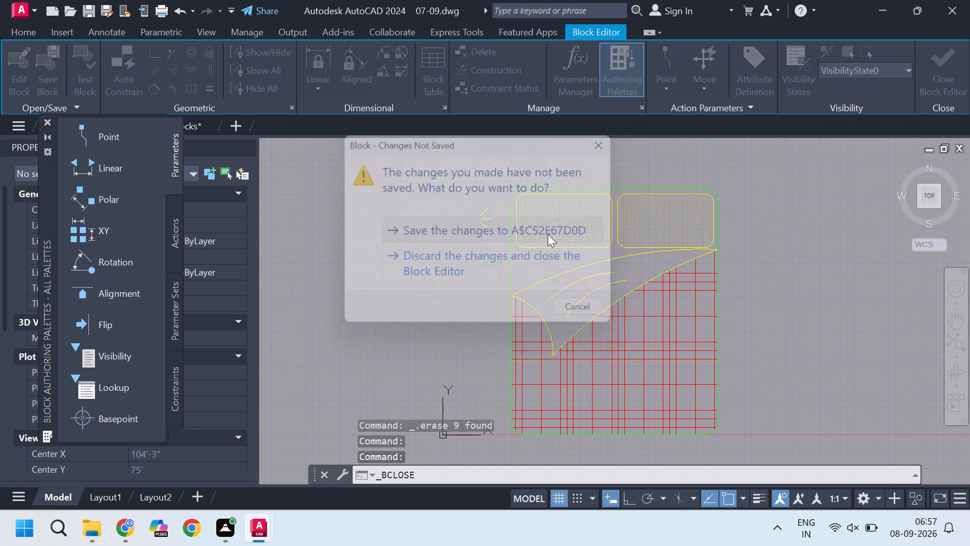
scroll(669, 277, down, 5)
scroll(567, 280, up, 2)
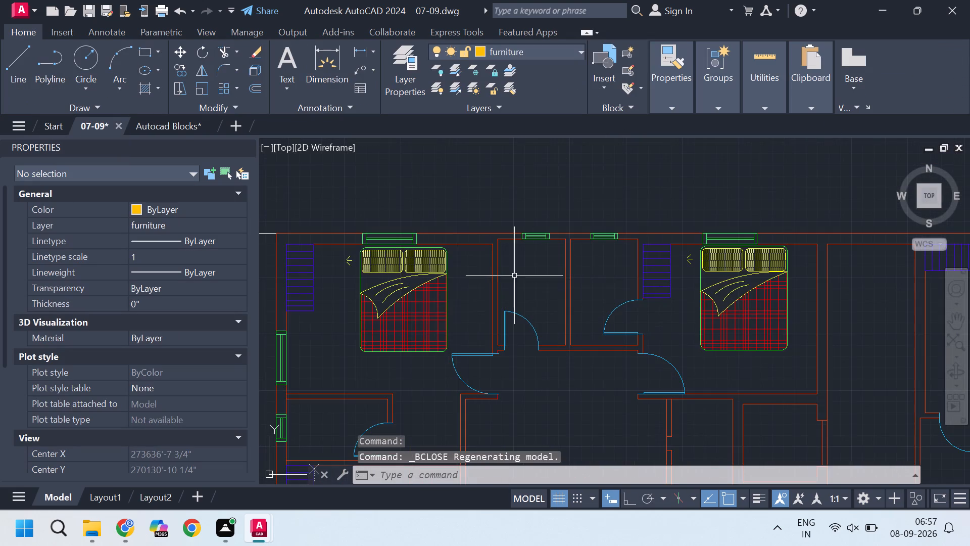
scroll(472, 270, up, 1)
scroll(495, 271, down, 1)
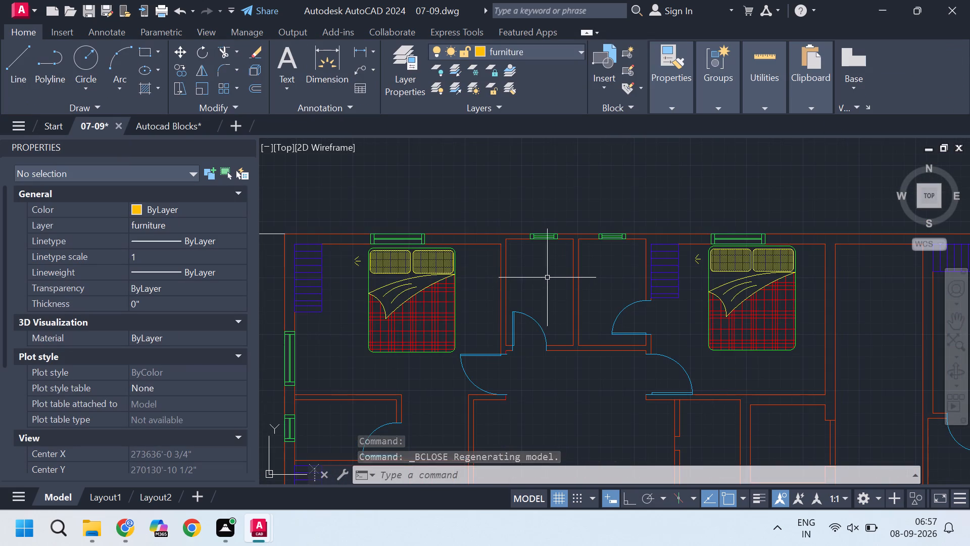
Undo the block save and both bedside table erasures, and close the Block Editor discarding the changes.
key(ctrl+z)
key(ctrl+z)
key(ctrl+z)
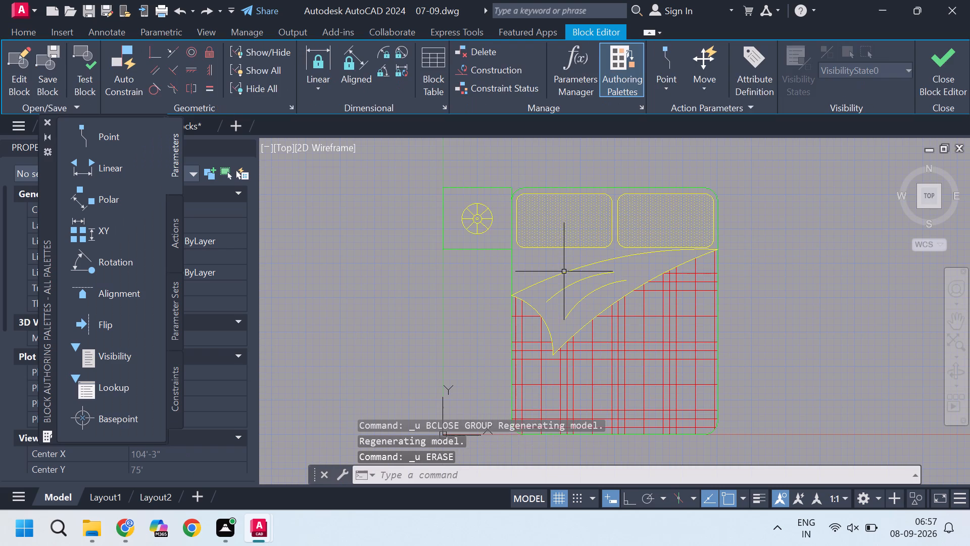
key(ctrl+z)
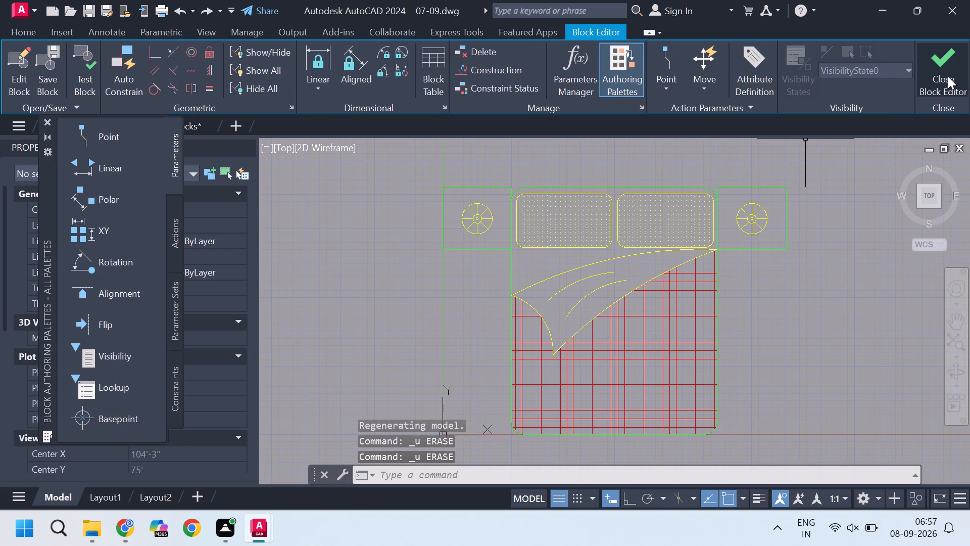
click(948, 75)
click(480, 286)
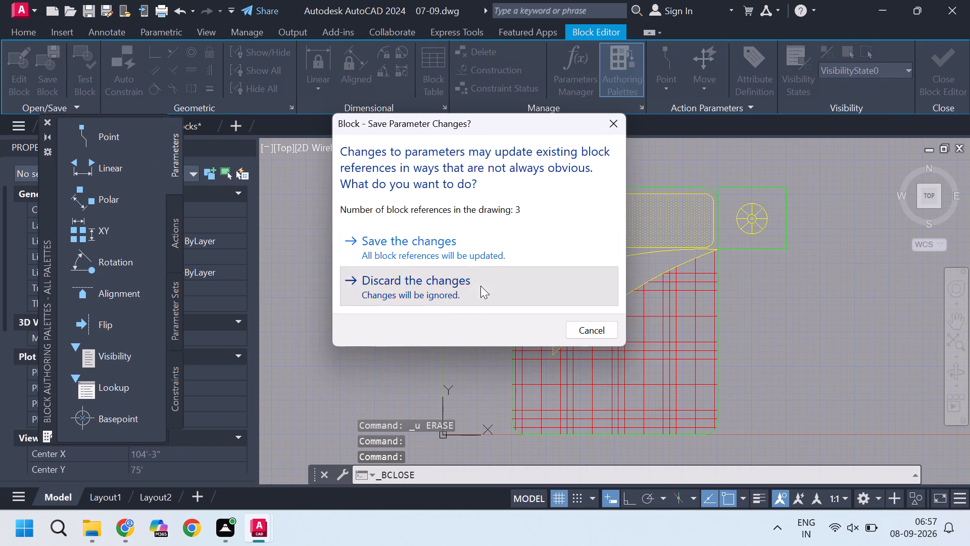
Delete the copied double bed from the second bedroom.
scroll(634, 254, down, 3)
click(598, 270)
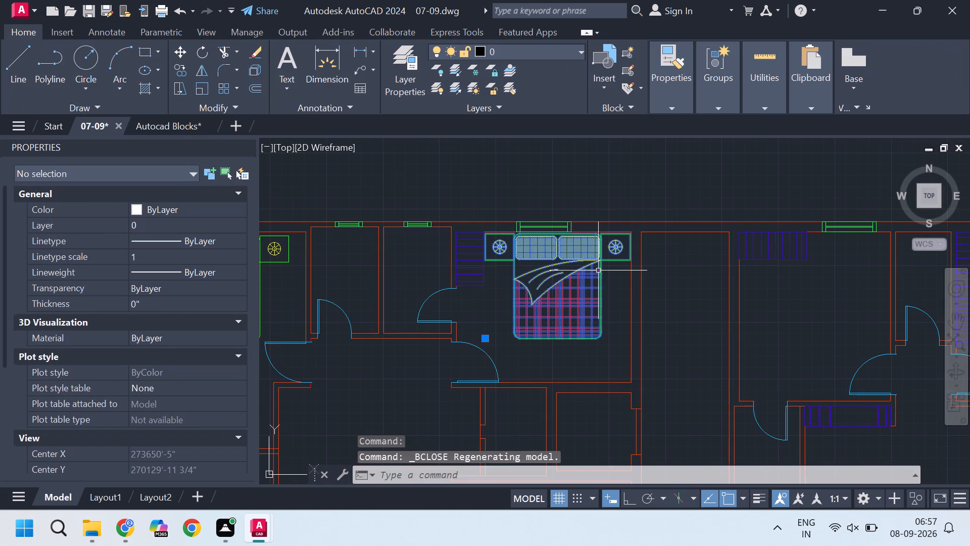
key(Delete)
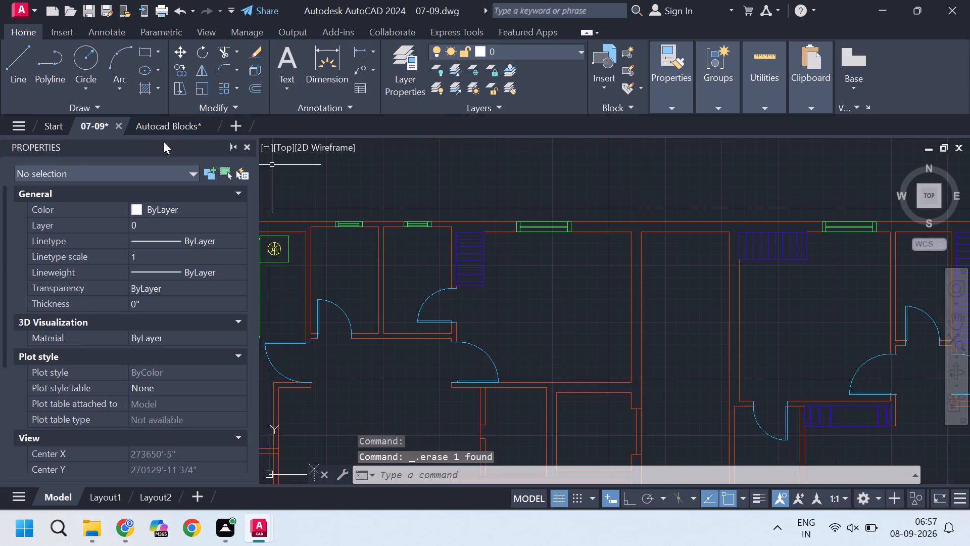
Copy the narrow bed block with diamond-patterned cover and attached bedside table from the Autocad Blocks drawing.
click(164, 122)
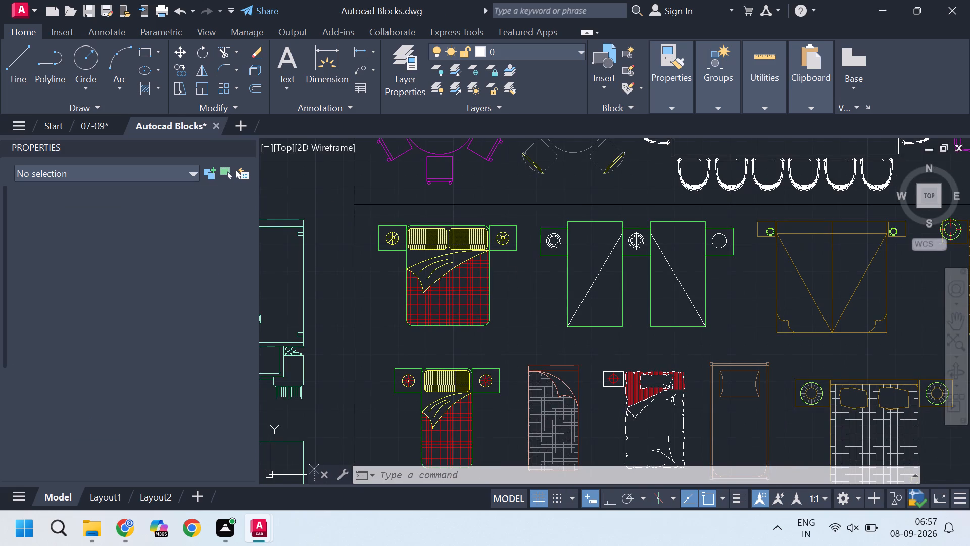
scroll(638, 253, down, 1)
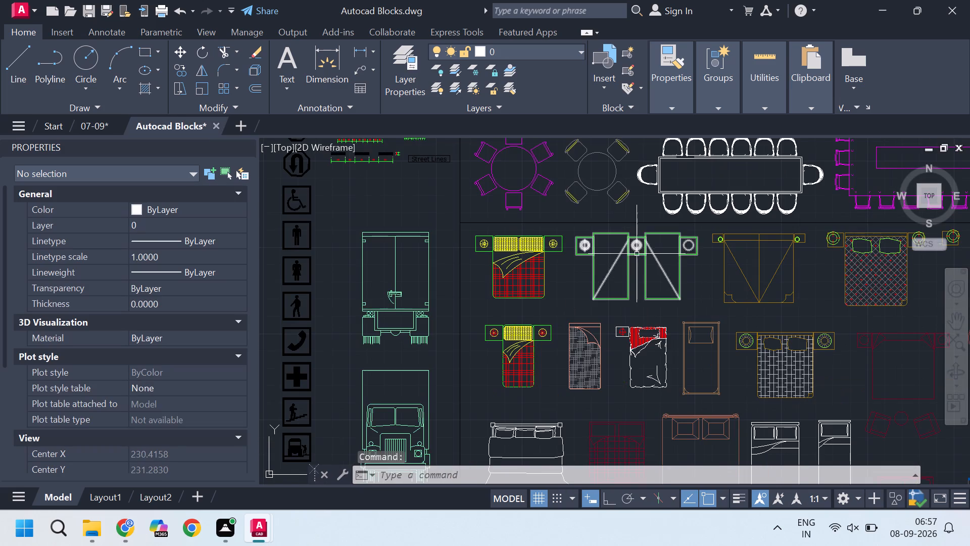
scroll(710, 342, up, 1)
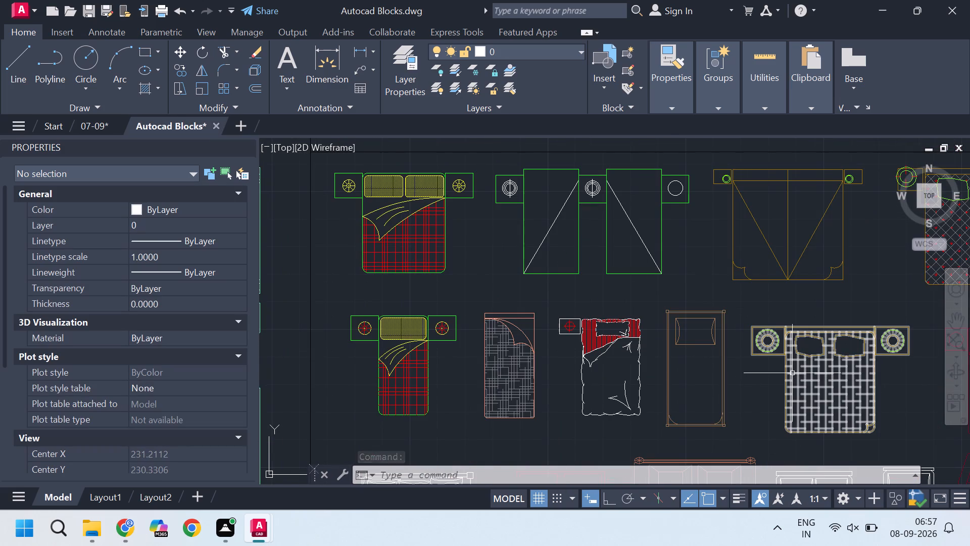
middle_drag(758, 345, 514, 308)
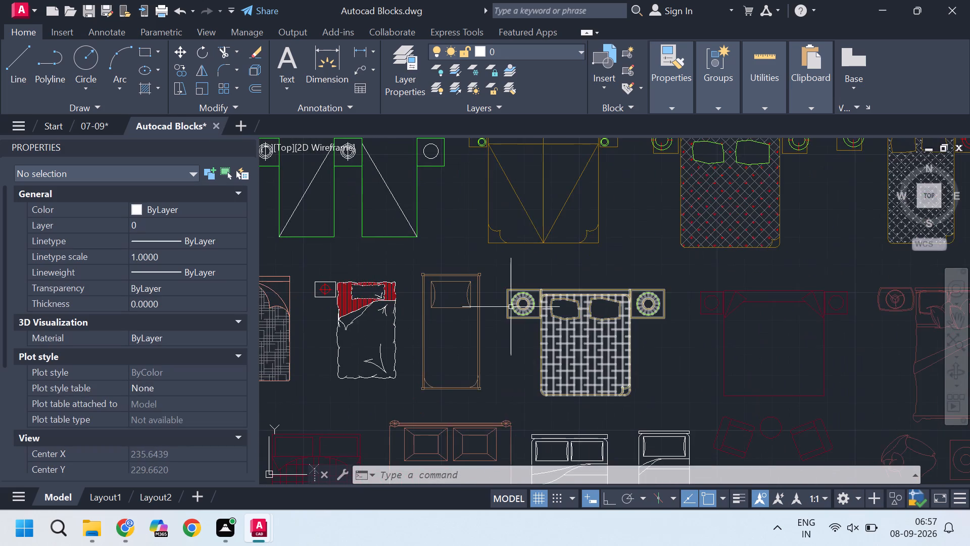
scroll(511, 306, down, 1)
scroll(675, 214, up, 1)
scroll(642, 242, down, 1)
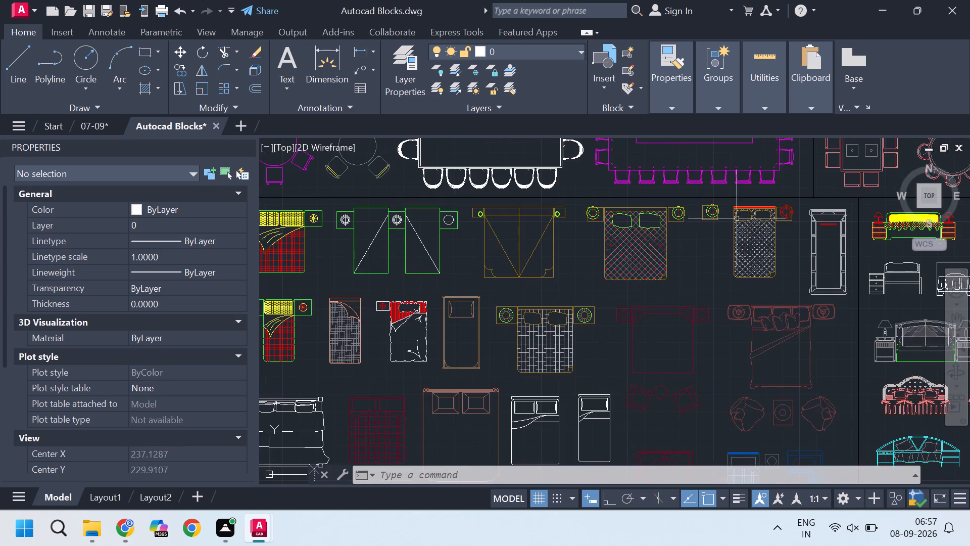
scroll(745, 214, up, 2)
click(720, 225)
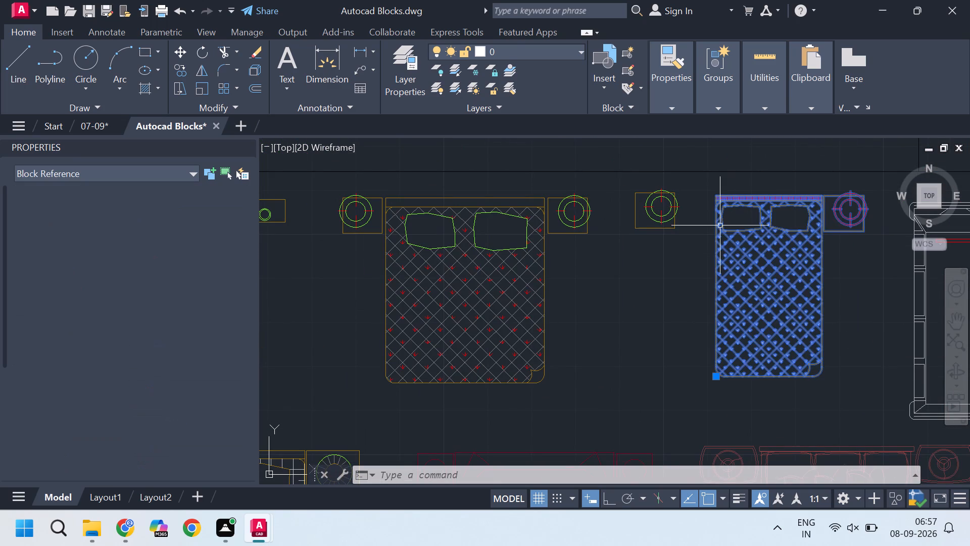
scroll(742, 240, up, 1)
key(ctrl+c)
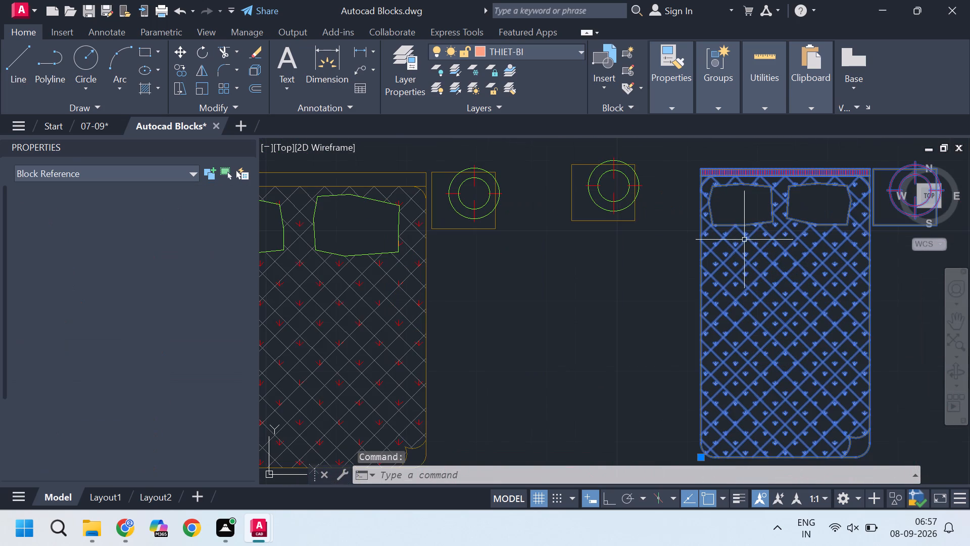
Paste the copied bed into drawing 07-09, just outside the wall above the second bedroom's window.
click(101, 126)
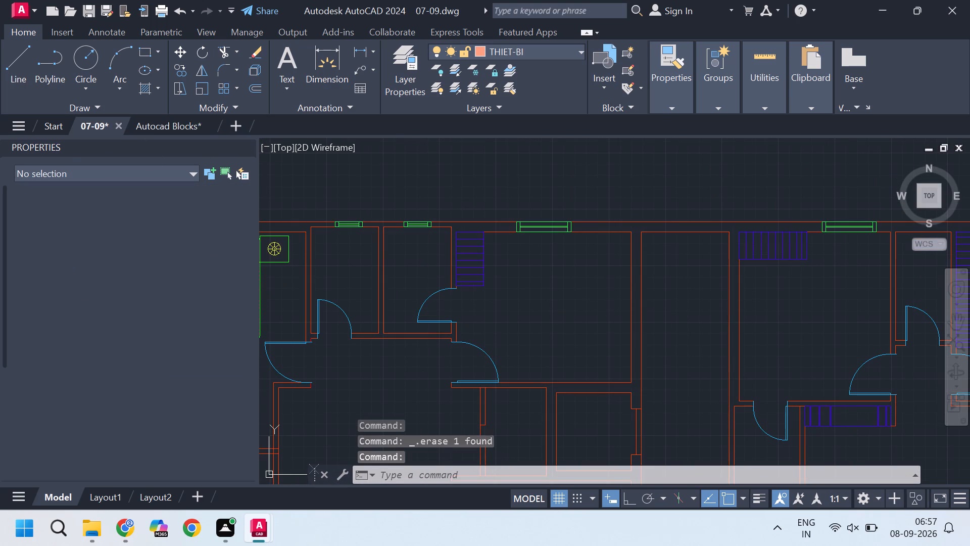
key(ctrl+v)
click(511, 191)
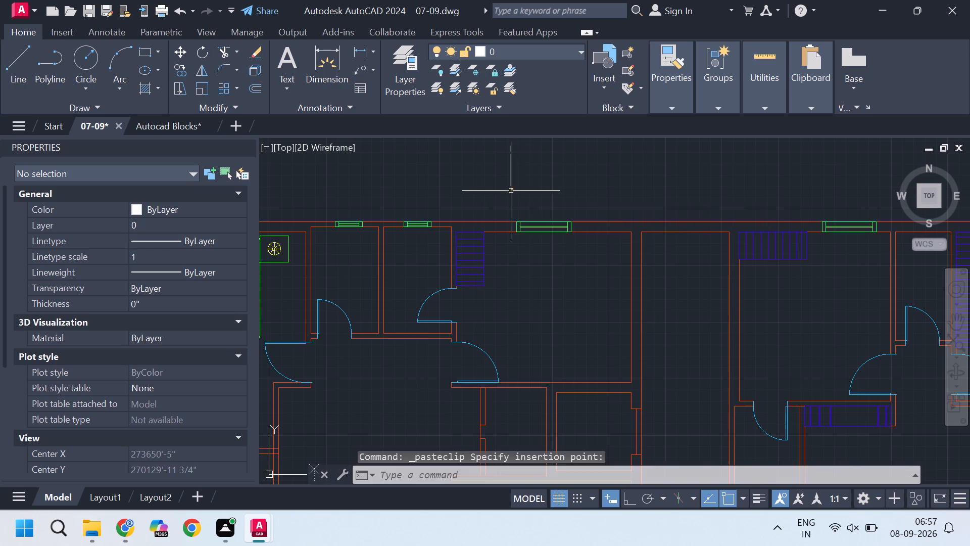
Erase the attached bedside table from the pasted bed in the Block Editor and close it, saving the block changes.
scroll(511, 191, up, 7)
click(512, 185)
scroll(512, 185, up, 2)
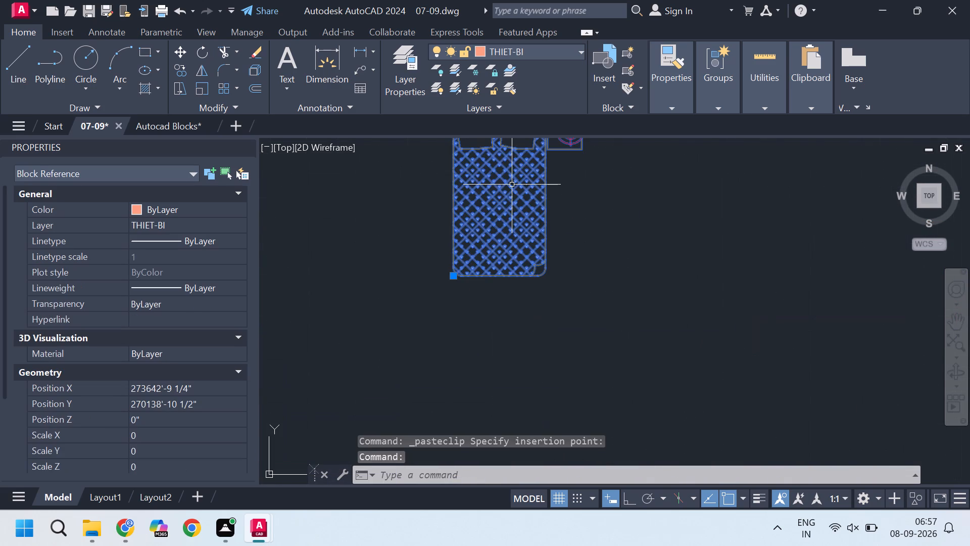
middle_drag(512, 185, 510, 286)
triple_click(518, 279)
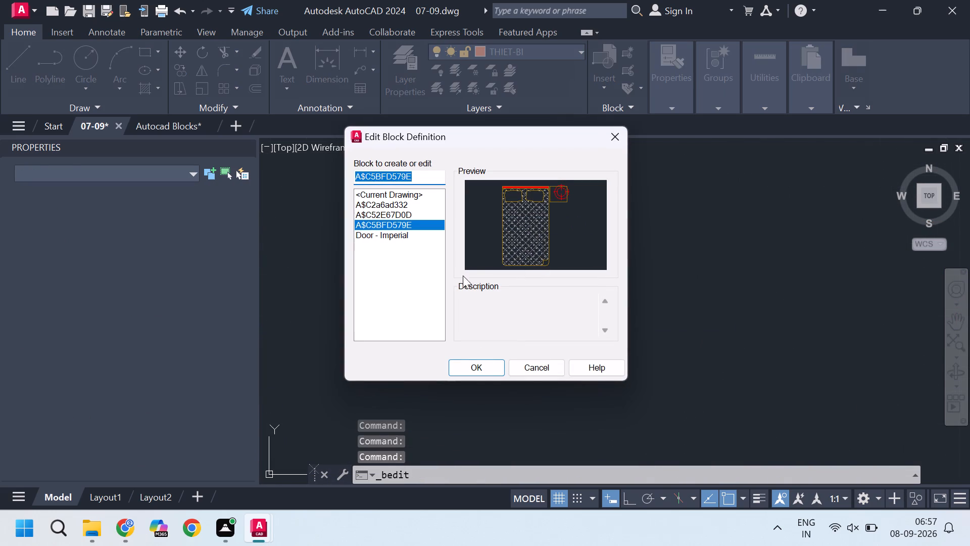
click(482, 367)
scroll(677, 232, up, 1)
drag(862, 259, 813, 252)
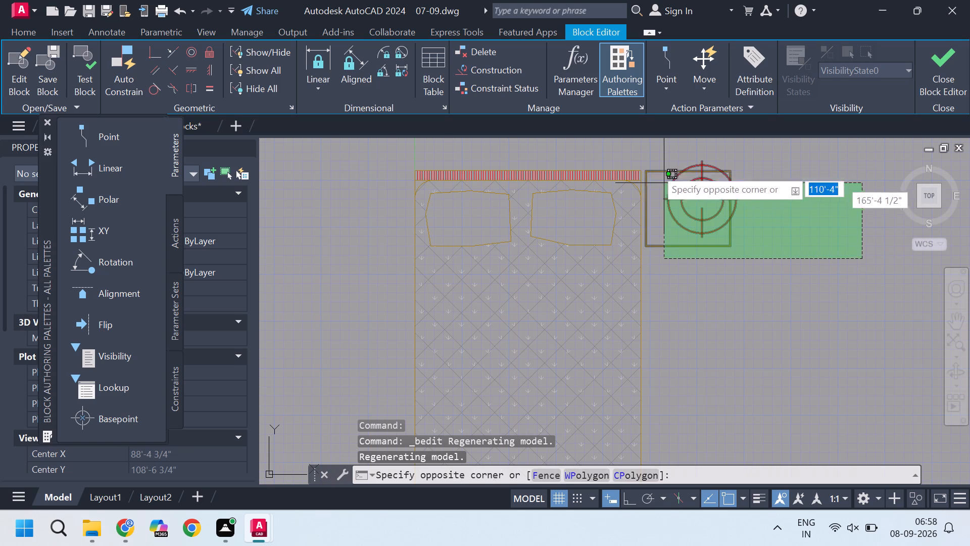
click(652, 154)
key(Delete)
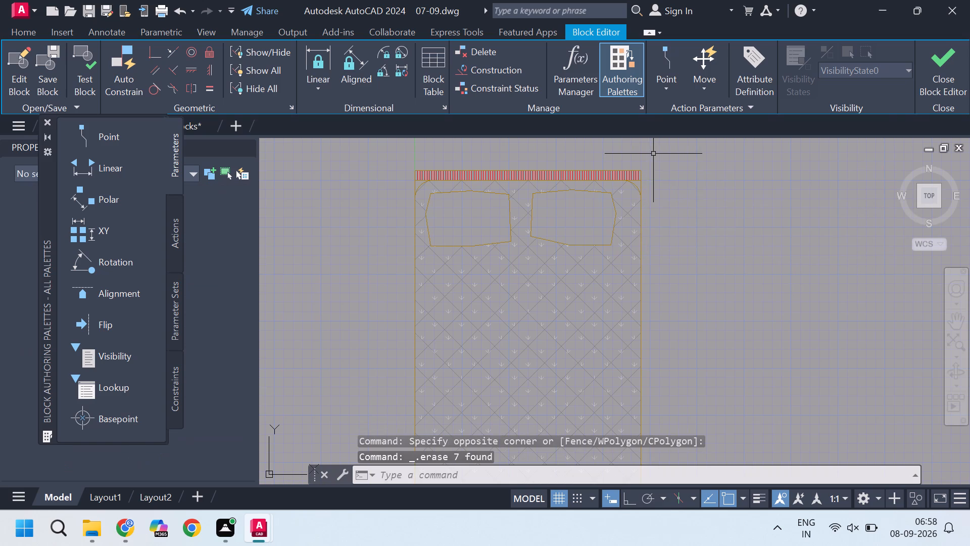
click(935, 76)
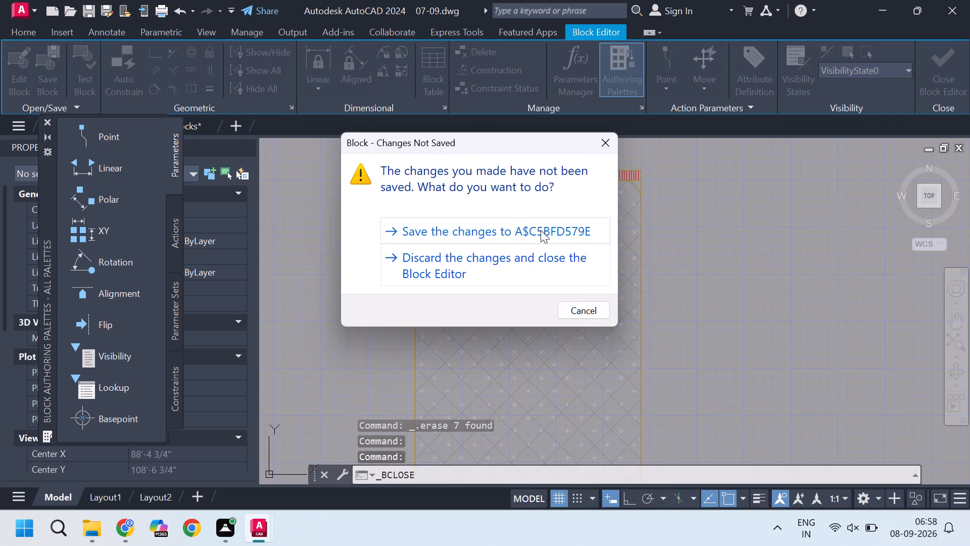
click(540, 229)
Scale up the tiny bed block freehand to a scale of about 0.06, using a base point just beside its foot.
scroll(552, 209, down, 2)
click(491, 217)
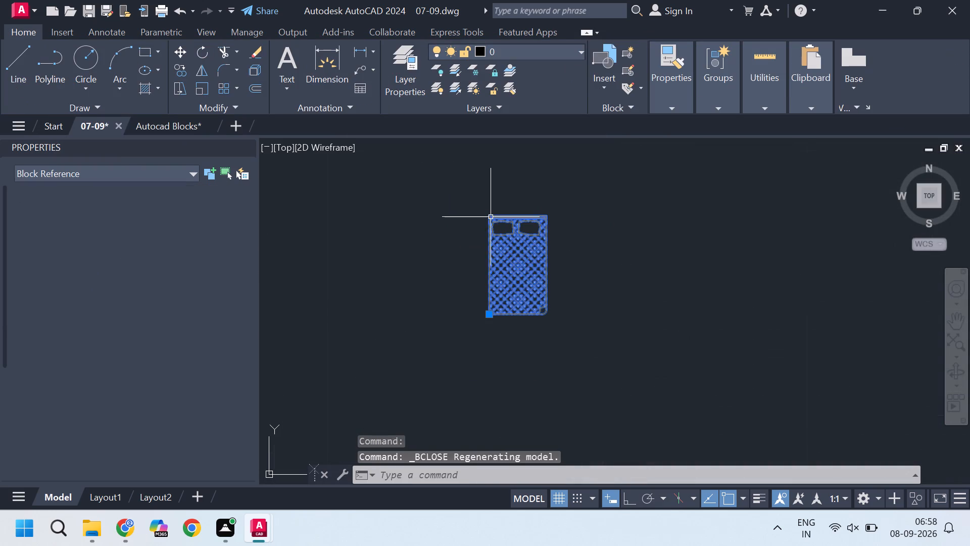
text(sc)
key(Return)
click(606, 314)
scroll(645, 268, down, 6)
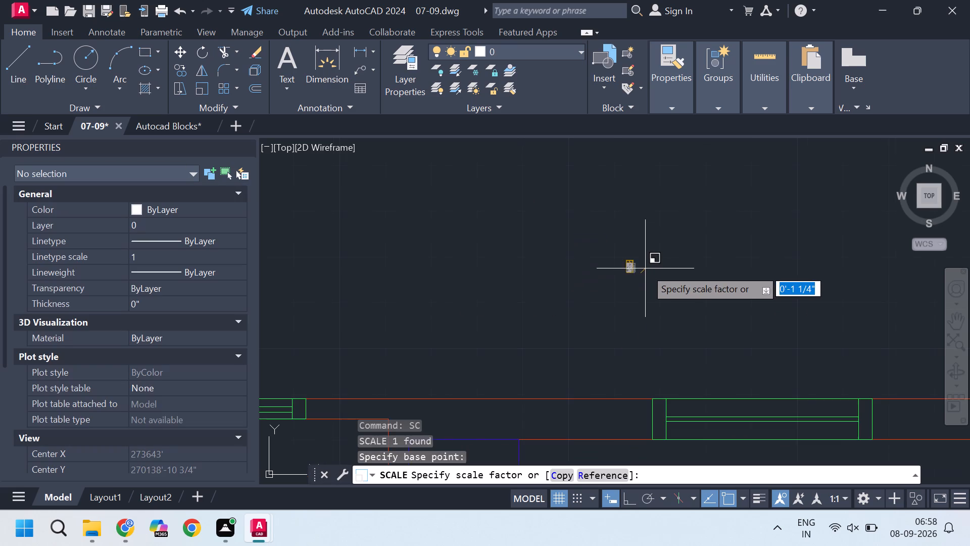
scroll(677, 262, down, 4)
scroll(681, 262, up, 1)
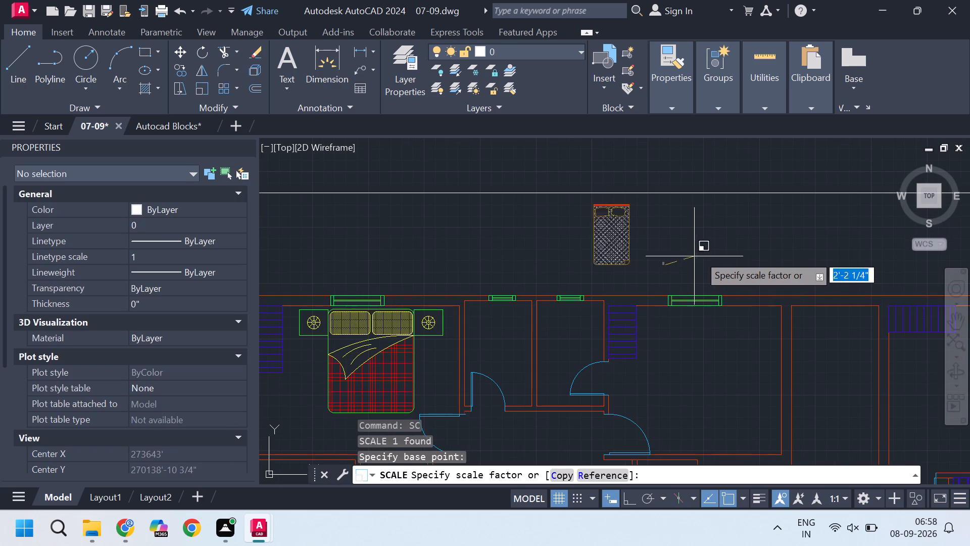
scroll(709, 248, down, 3)
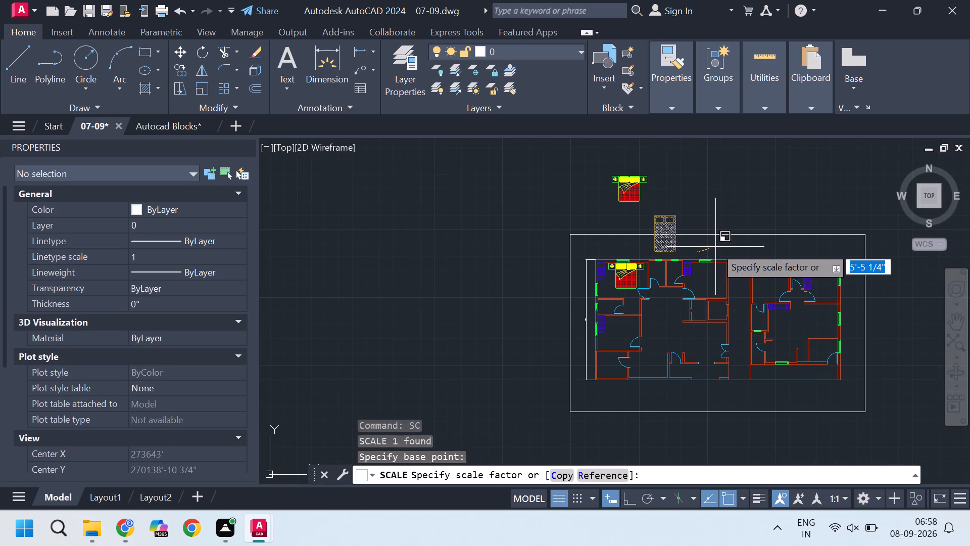
click(715, 246)
Move the enlarged bed by its headboard's midpoint into the second bedroom, with the headboard against the window wall.
scroll(675, 240, up, 2)
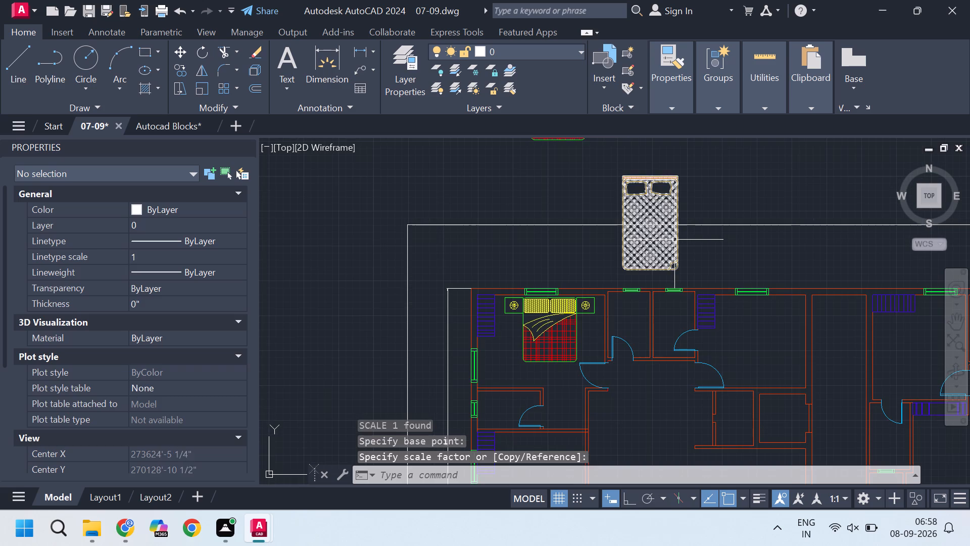
click(674, 240)
key(m)
key(Return)
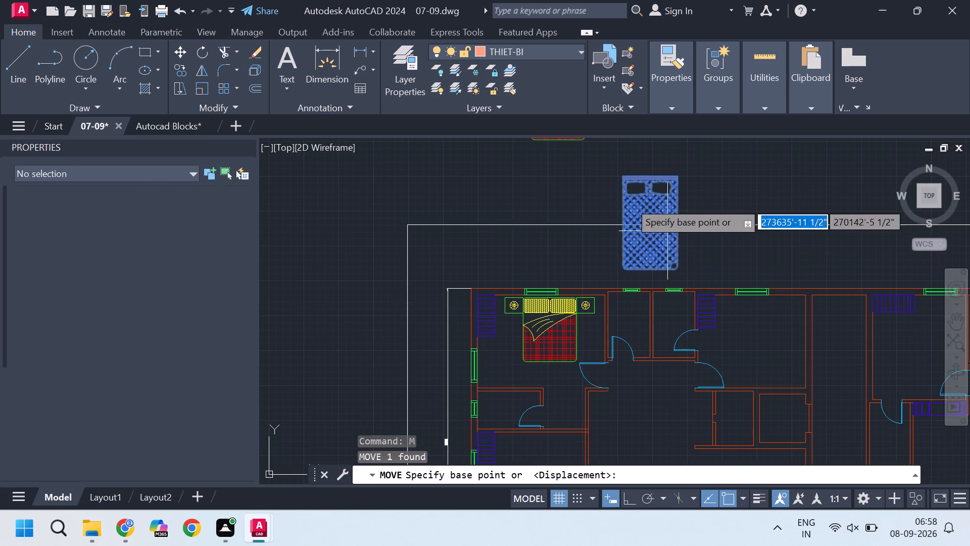
scroll(617, 173, up, 3)
click(751, 193)
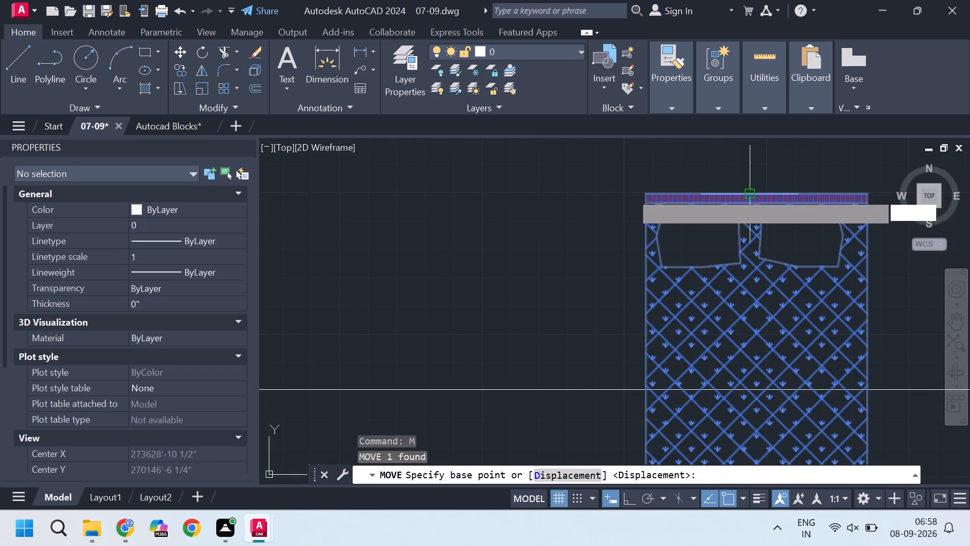
scroll(751, 192, down, 5)
scroll(760, 275, up, 4)
middle_drag(815, 218, 471, 244)
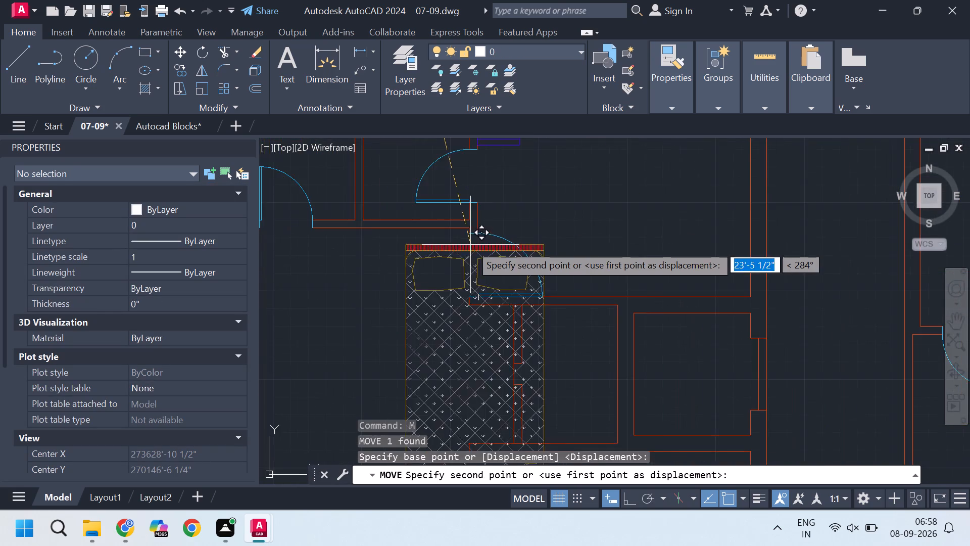
scroll(470, 245, down, 3)
scroll(513, 211, up, 3)
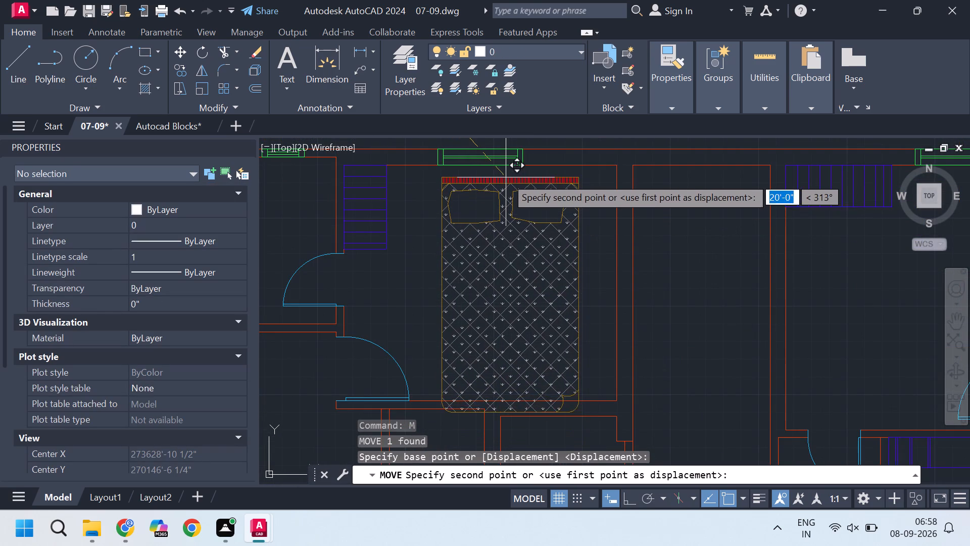
scroll(506, 168, up, 3)
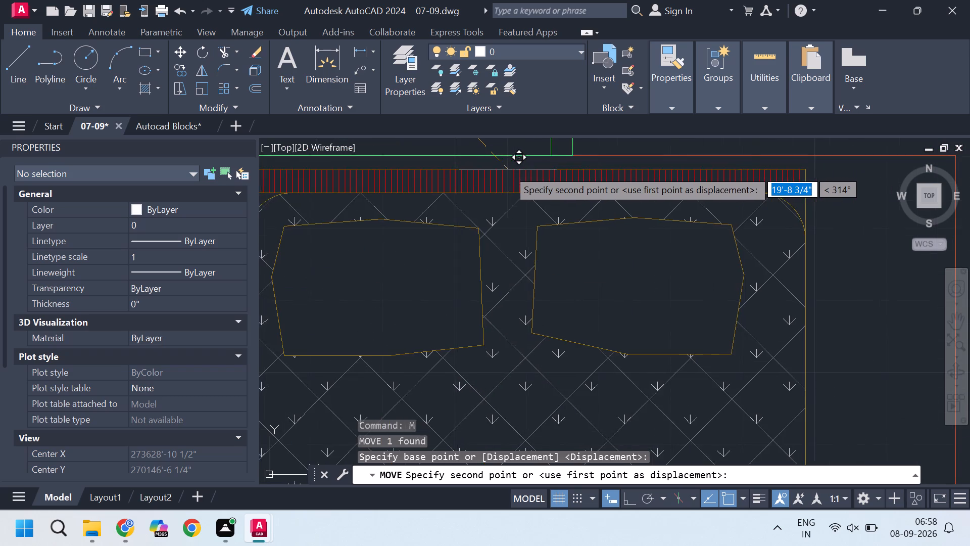
scroll(508, 169, down, 2)
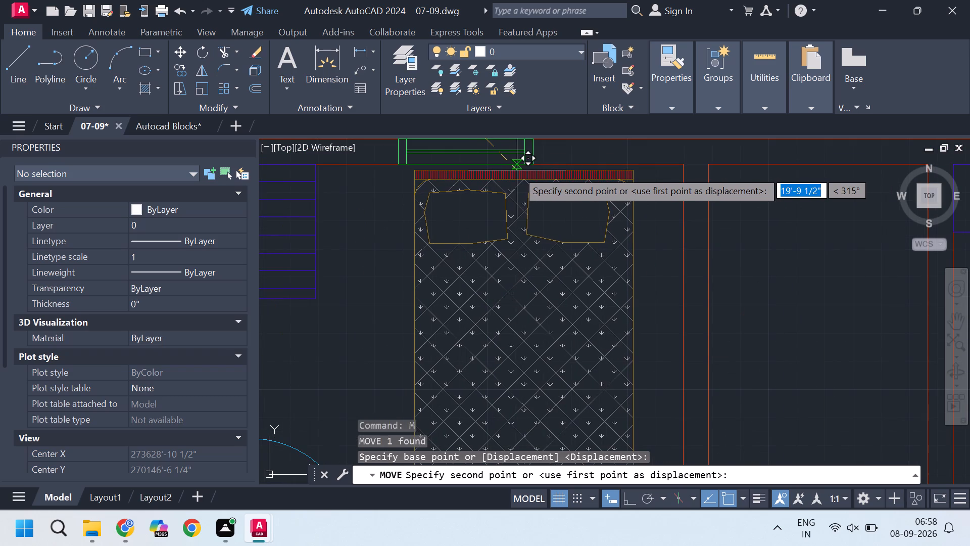
click(517, 170)
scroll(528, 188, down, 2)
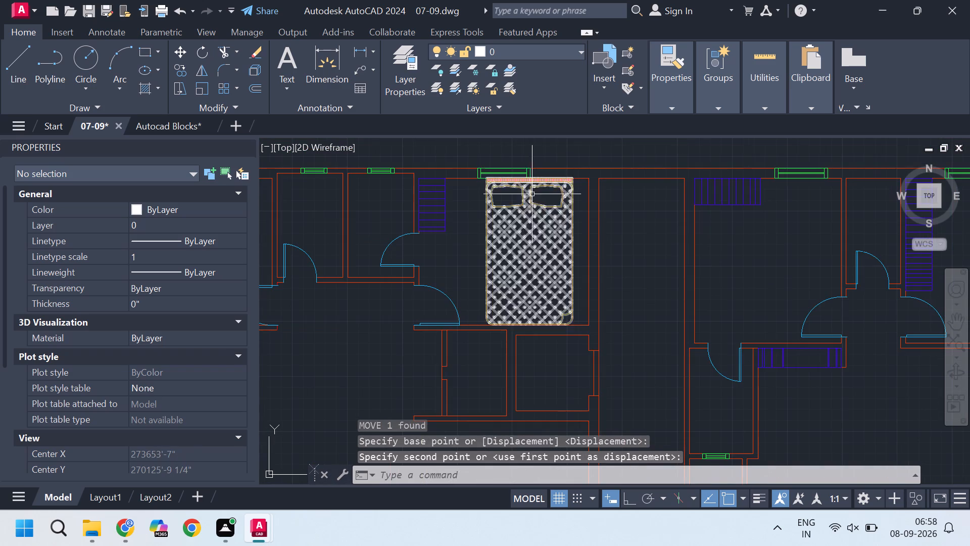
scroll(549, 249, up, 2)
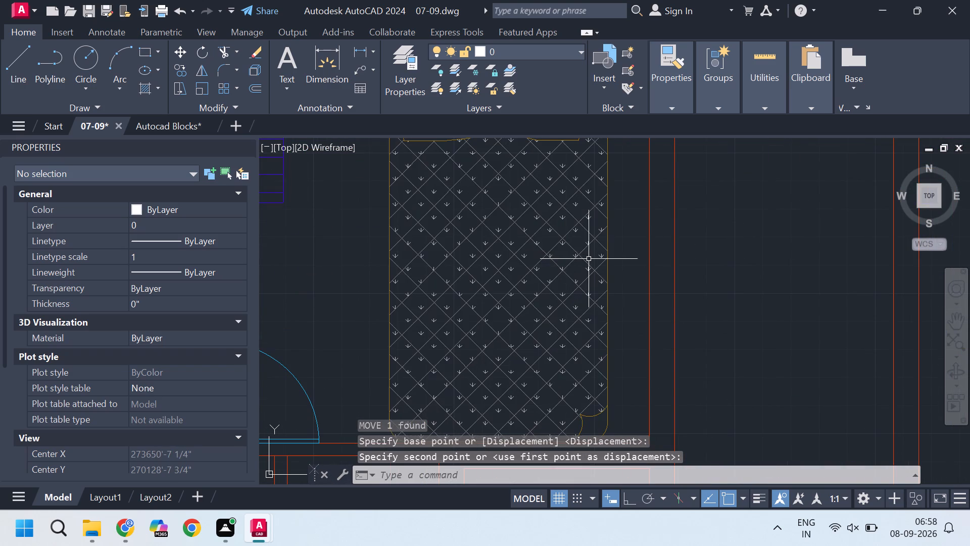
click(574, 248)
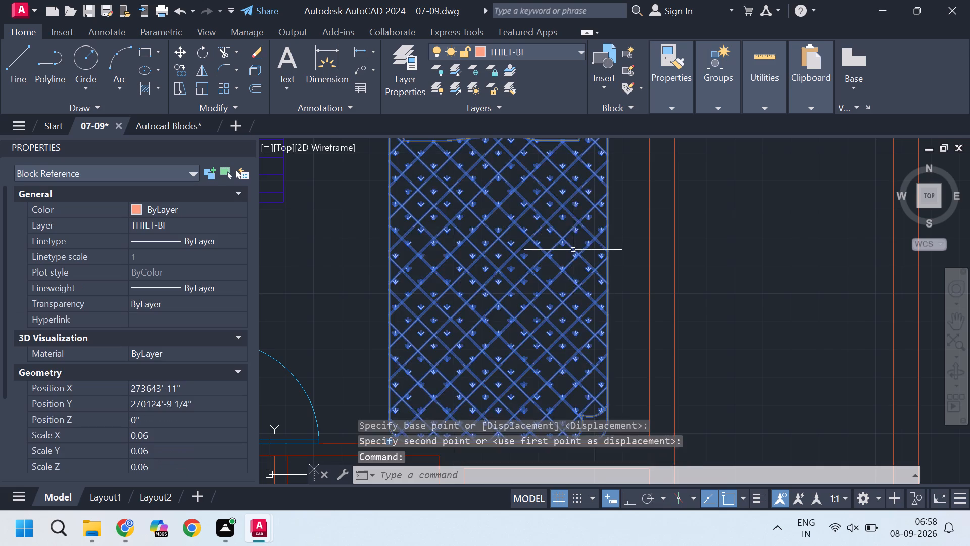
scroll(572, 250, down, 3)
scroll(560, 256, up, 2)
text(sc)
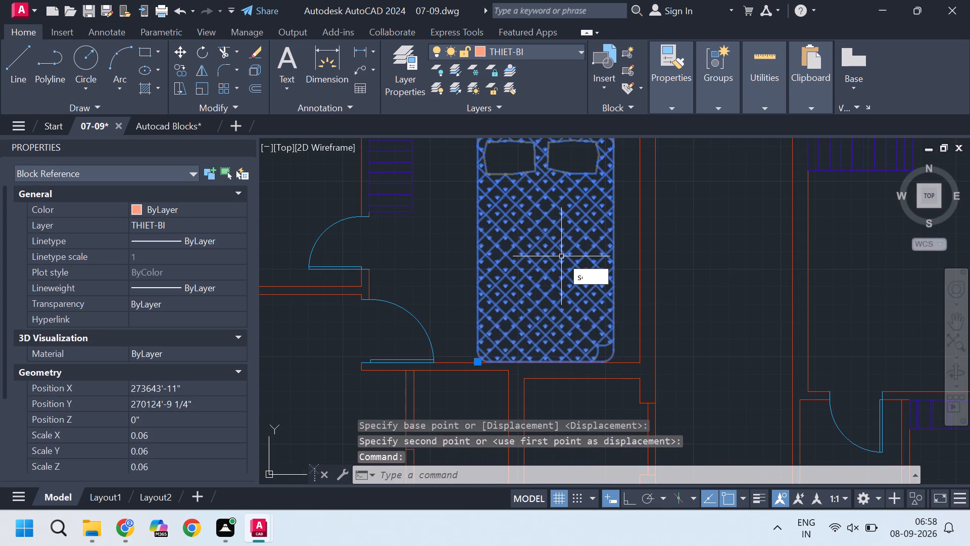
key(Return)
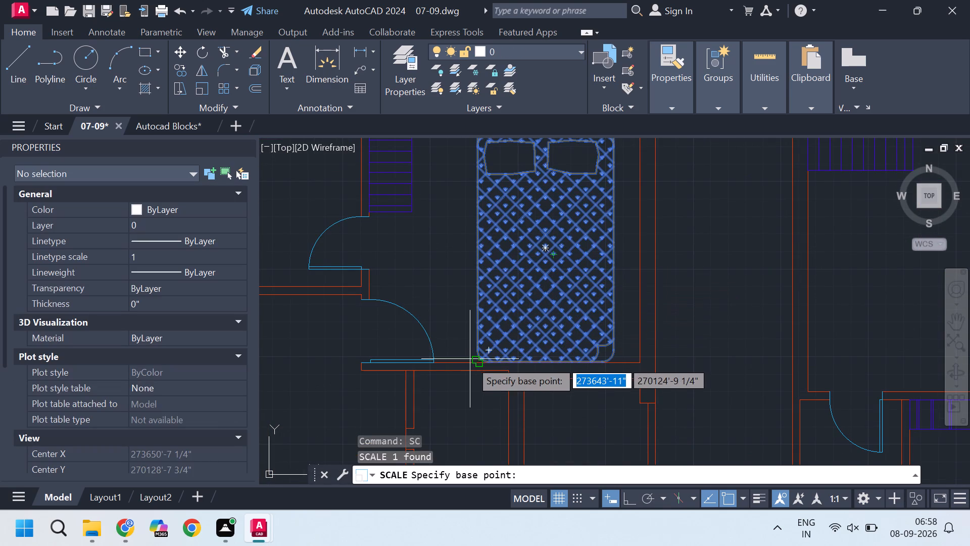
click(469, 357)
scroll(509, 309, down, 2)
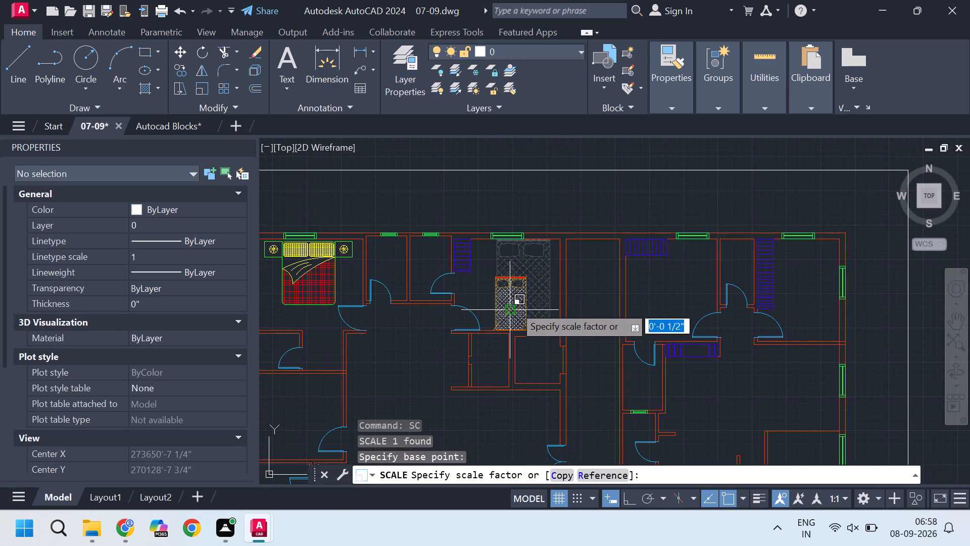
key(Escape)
Scale the bed down freehand to a scale of about 0.05, using the headboard corner nearest the bedroom's east wall as base point.
scroll(529, 257, up, 3)
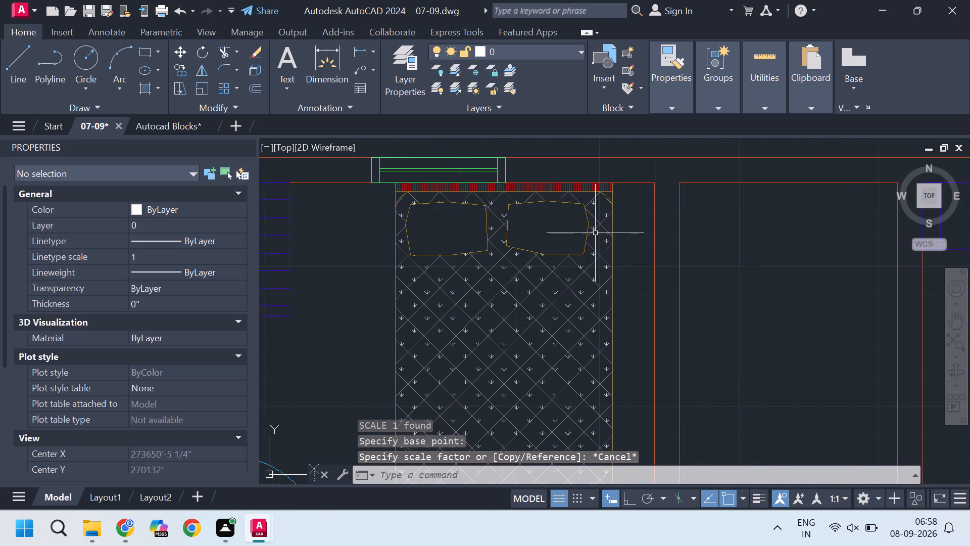
click(612, 248)
text(sc)
key(Return)
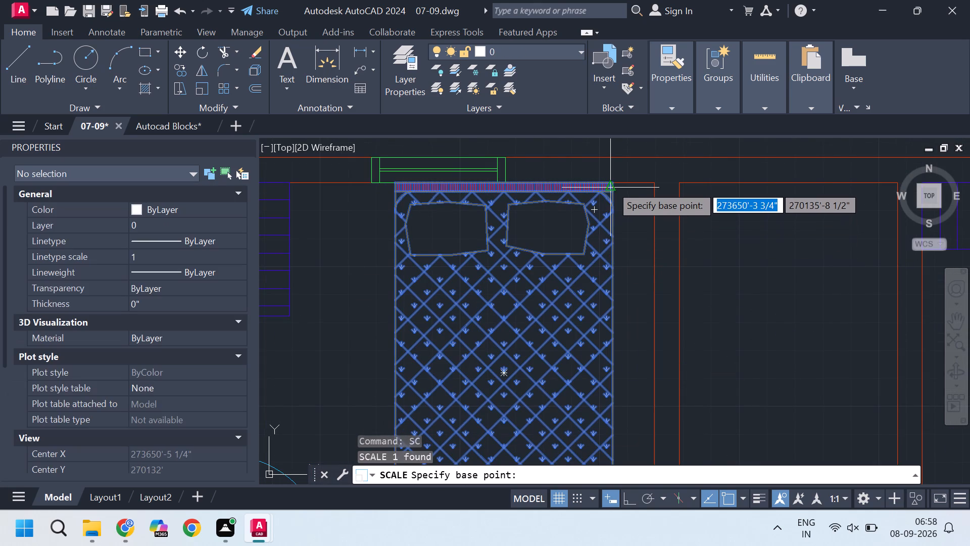
click(611, 185)
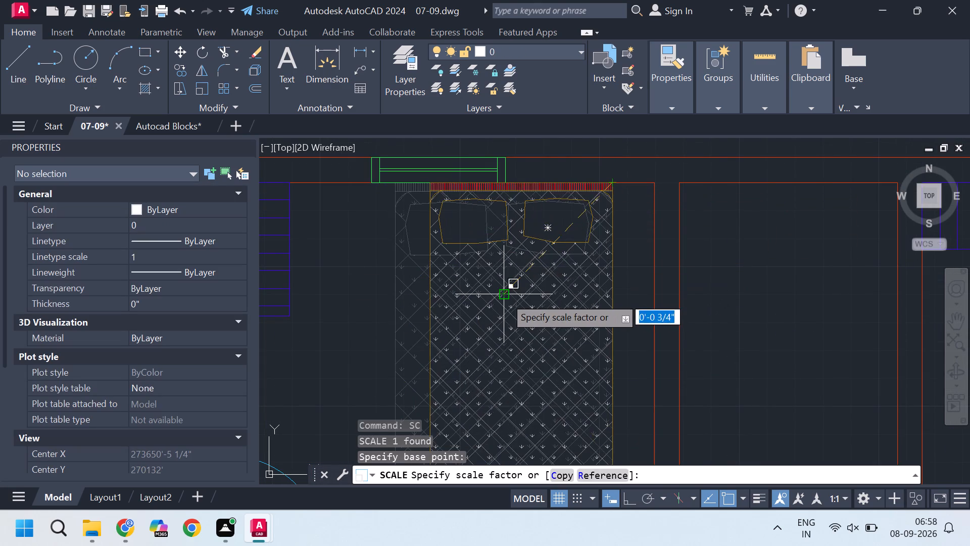
scroll(505, 297, down, 1)
click(506, 298)
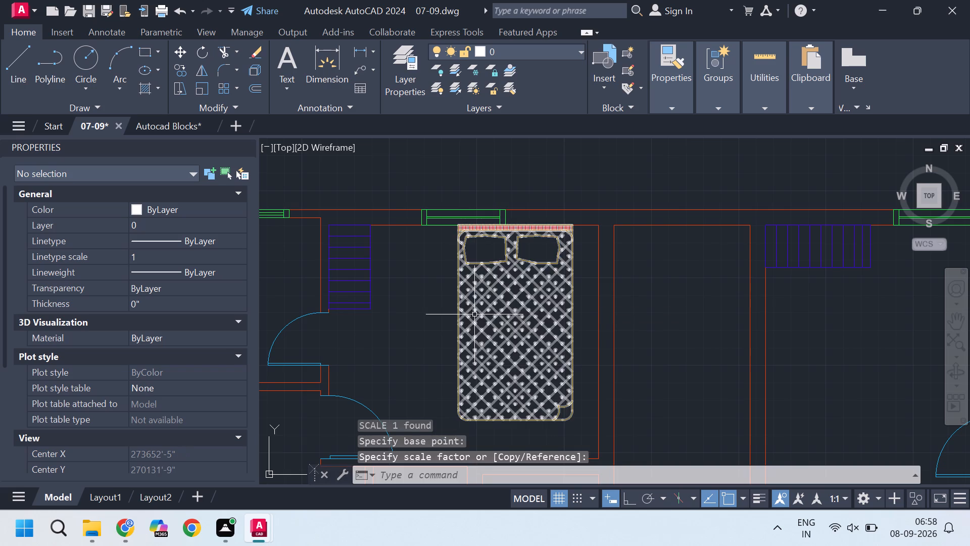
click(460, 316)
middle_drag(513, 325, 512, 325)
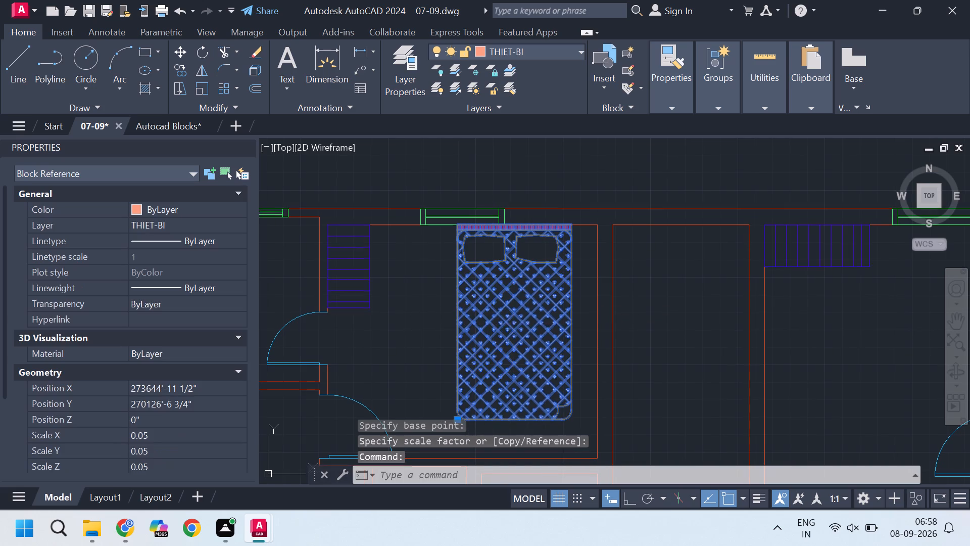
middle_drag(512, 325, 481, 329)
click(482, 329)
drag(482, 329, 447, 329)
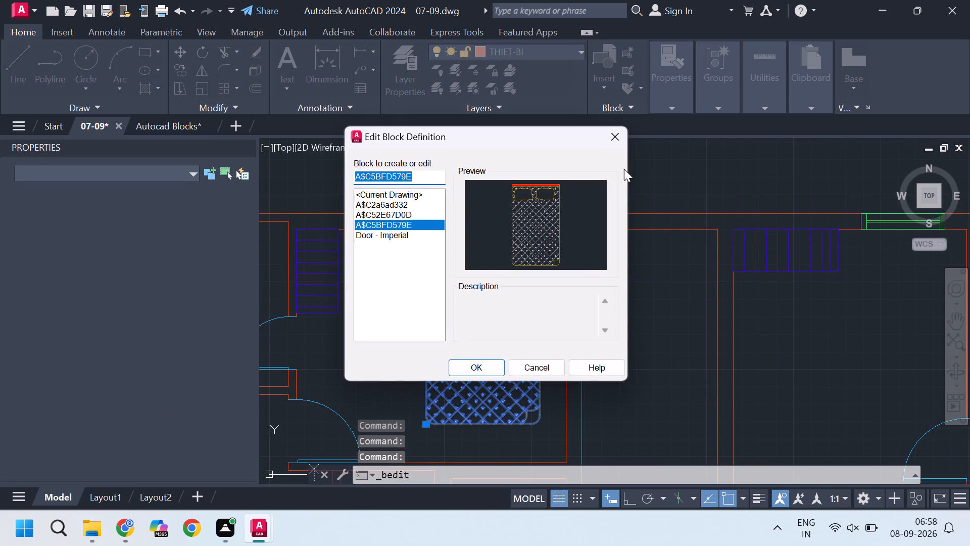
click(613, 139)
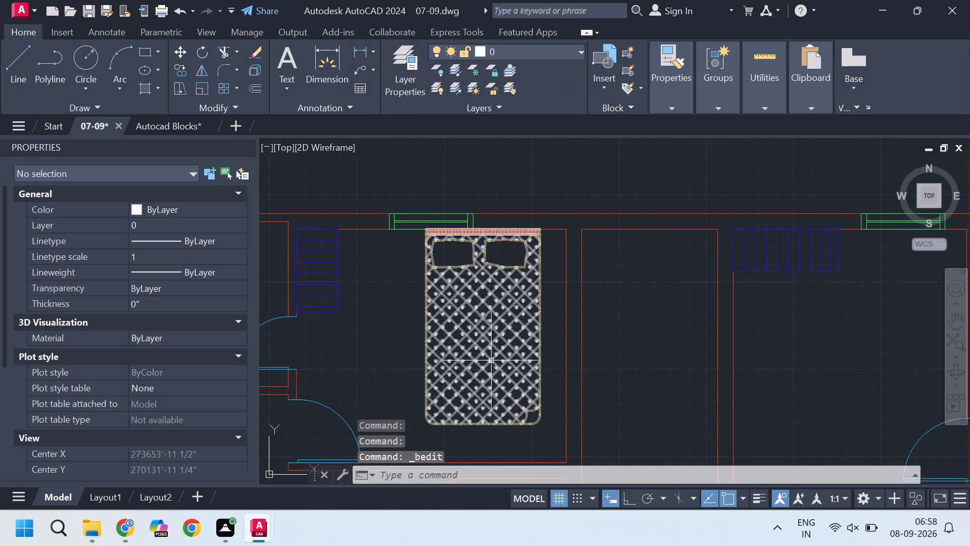
Move the bed about 6 1/2" west and 5" away from the window wall in the second bedroom.
click(491, 360)
key(m)
key(Return)
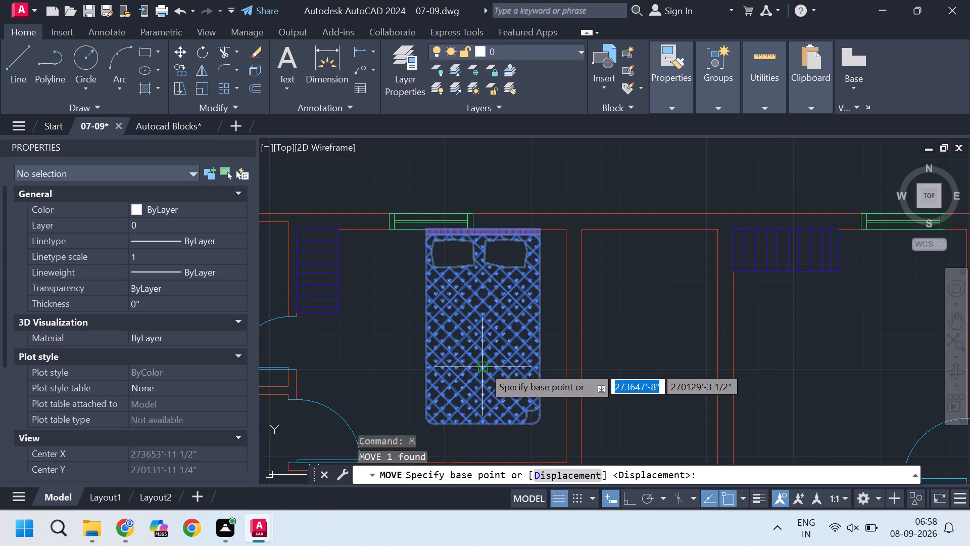
click(480, 332)
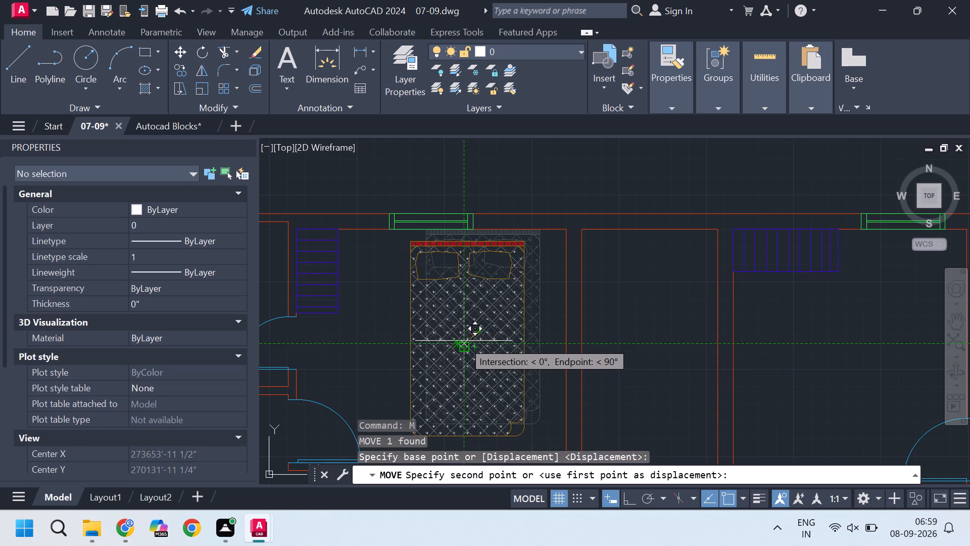
click(466, 341)
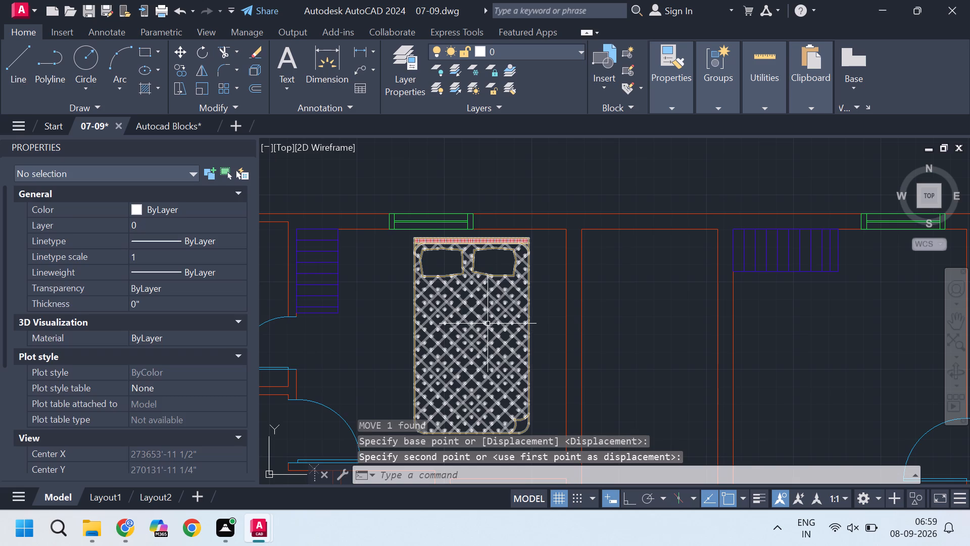
Copy the bed by its headboard about 35' east into the northeast corner bedroom, keeping the headboard near the window wall.
click(488, 323)
key(c)
key(o)
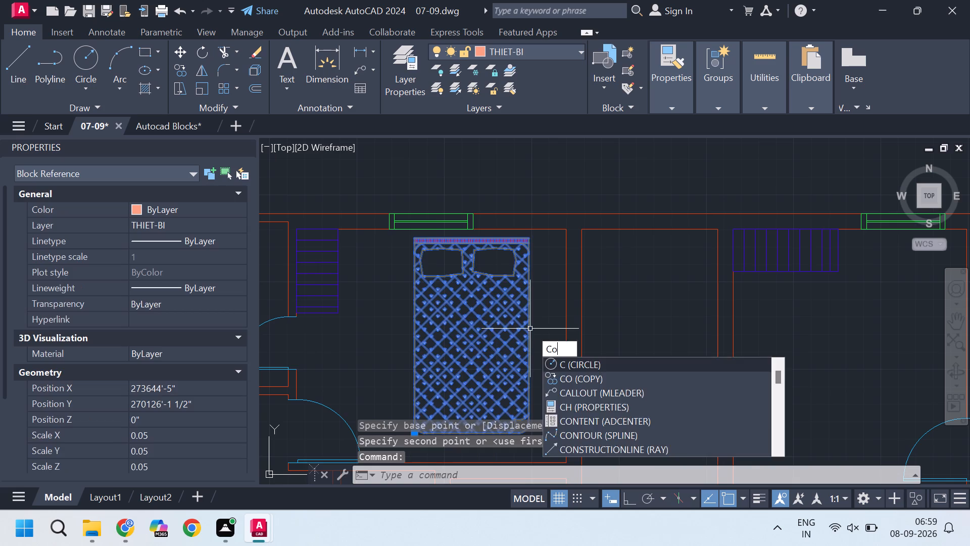
key(Return)
scroll(464, 236, up, 2)
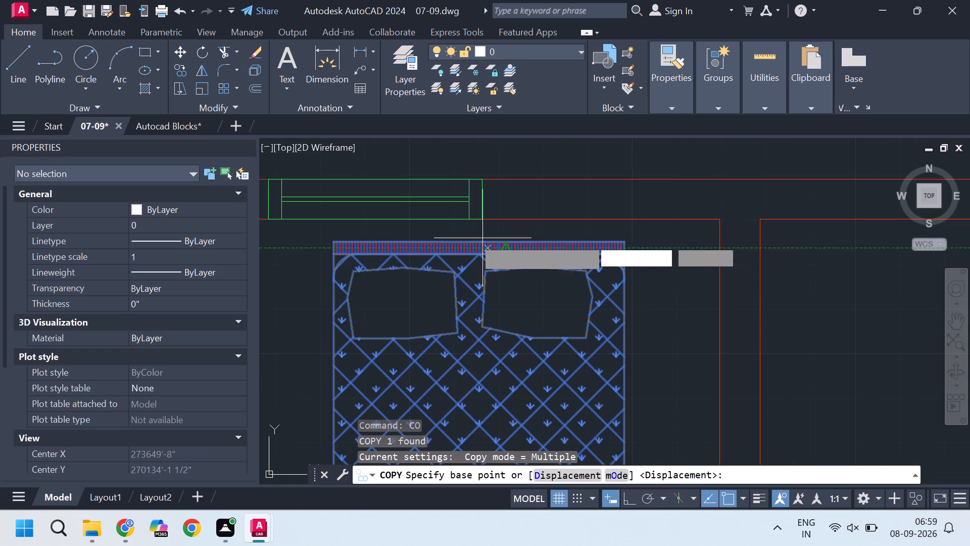
click(472, 238)
scroll(472, 238, down, 6)
scroll(517, 238, up, 4)
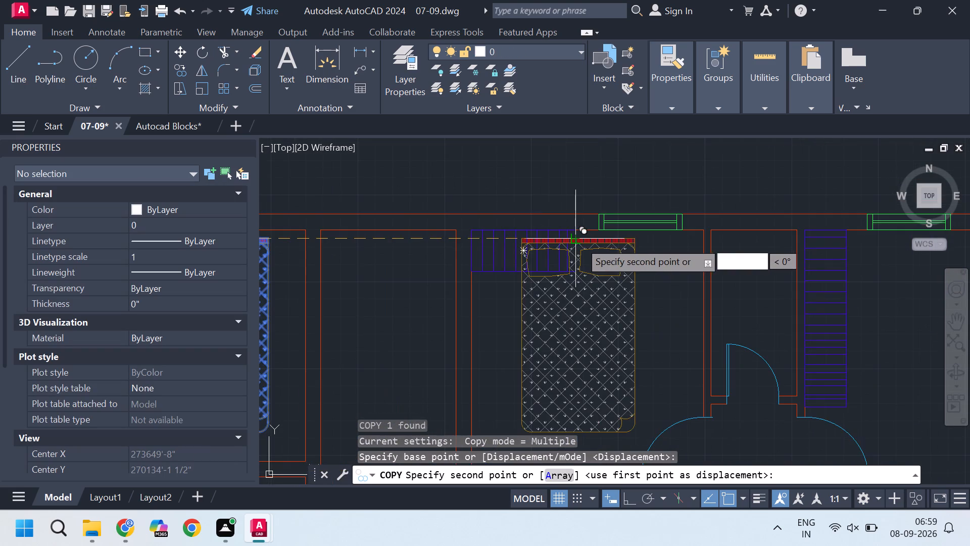
scroll(579, 241, down, 4)
scroll(595, 248, up, 3)
scroll(640, 251, down, 3)
scroll(674, 251, up, 4)
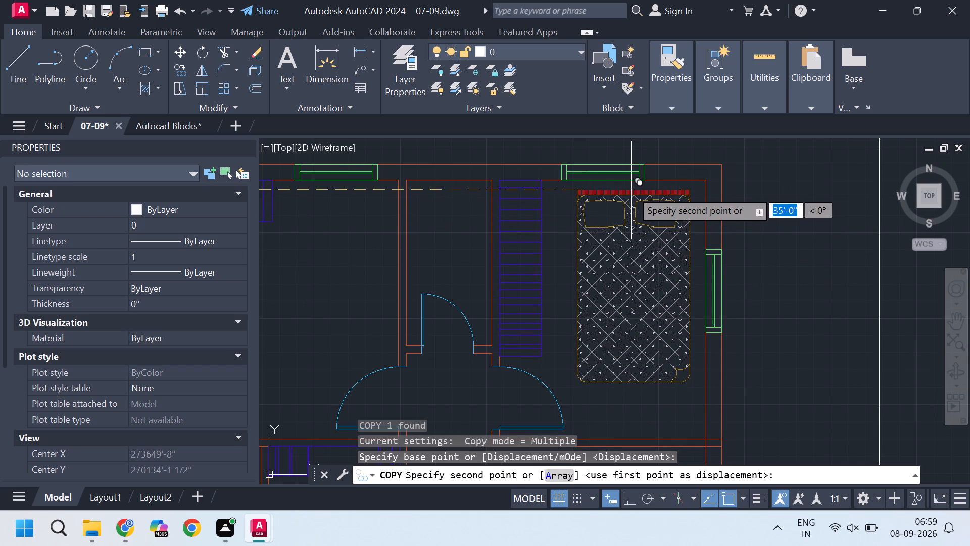
click(636, 190)
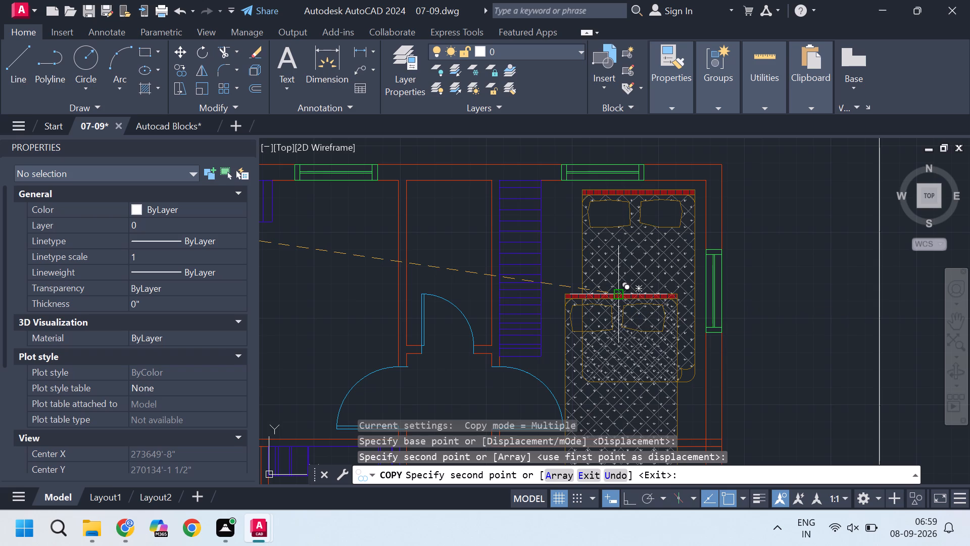
Place another copy of the bed about 17' east of the original, in the bedroom just west of the northeast corner bedroom.
scroll(614, 292, down, 2)
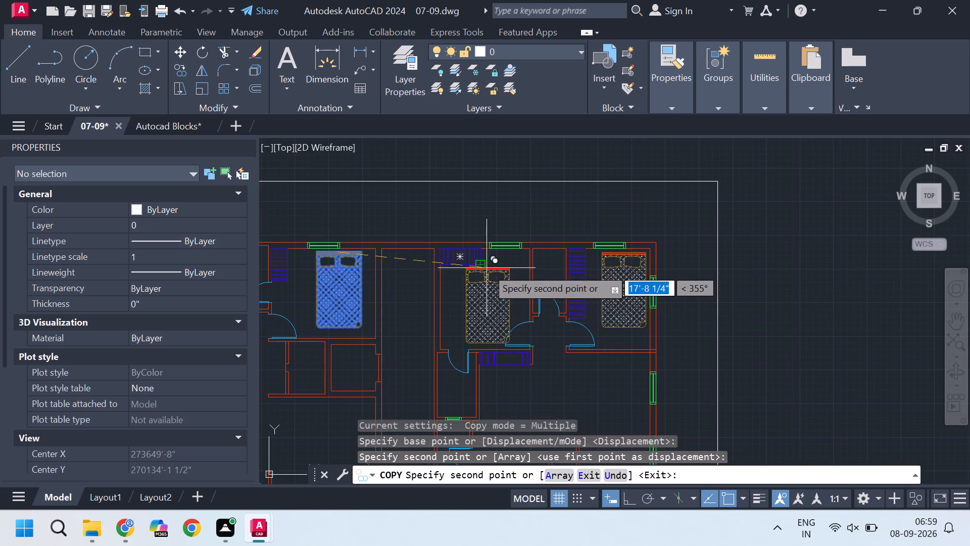
scroll(487, 268, up, 3)
scroll(454, 284, down, 3)
scroll(451, 283, up, 2)
scroll(446, 283, down, 1)
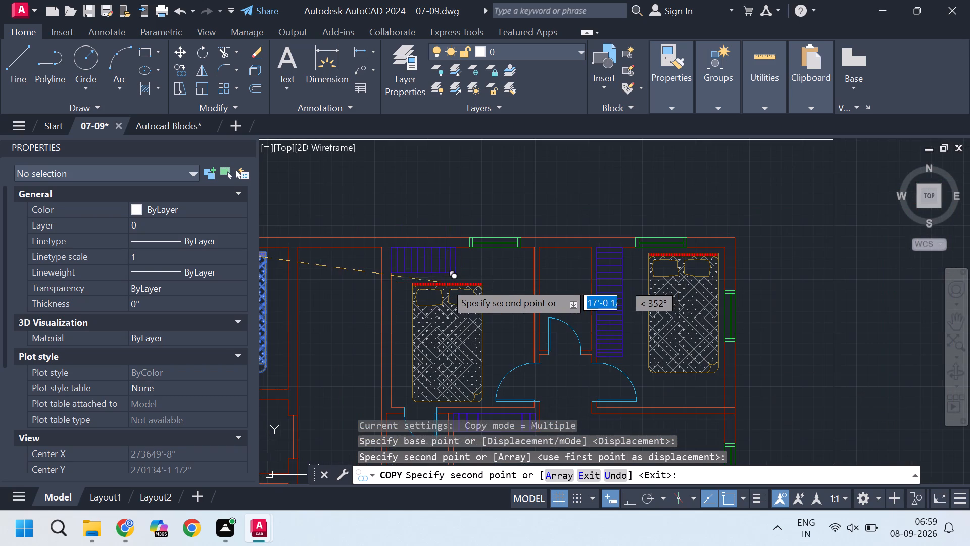
click(437, 284)
Place a third bed copy in the west bedroom below the double-bed room, with its headboard near the north wall.
scroll(476, 264, down, 3)
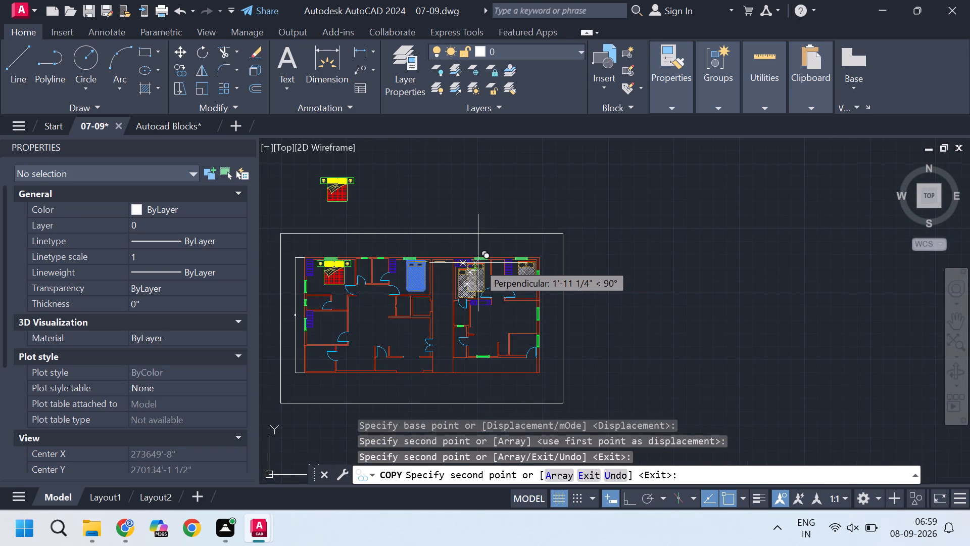
scroll(474, 263, down, 2)
scroll(403, 280, up, 3)
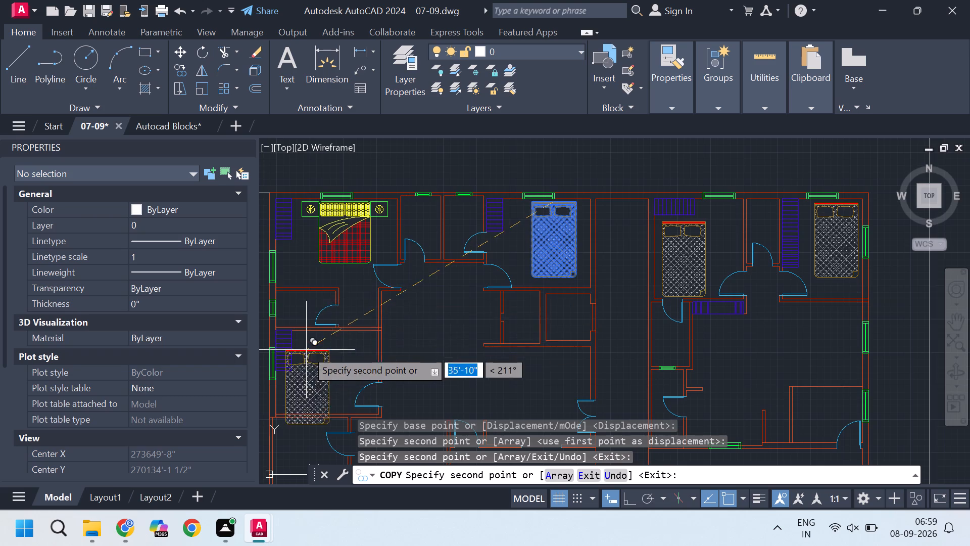
scroll(306, 350, up, 1)
scroll(344, 326, down, 1)
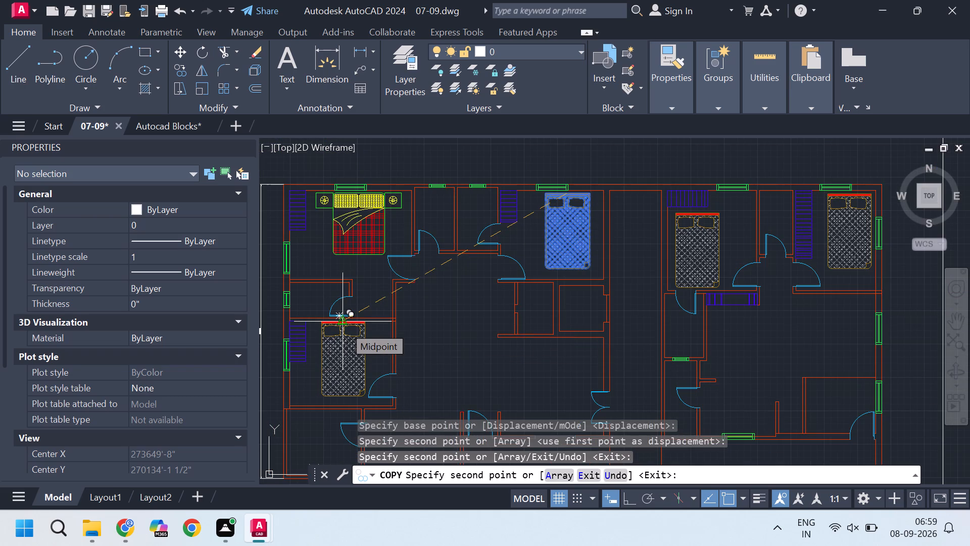
scroll(344, 326, up, 3)
scroll(344, 324, down, 3)
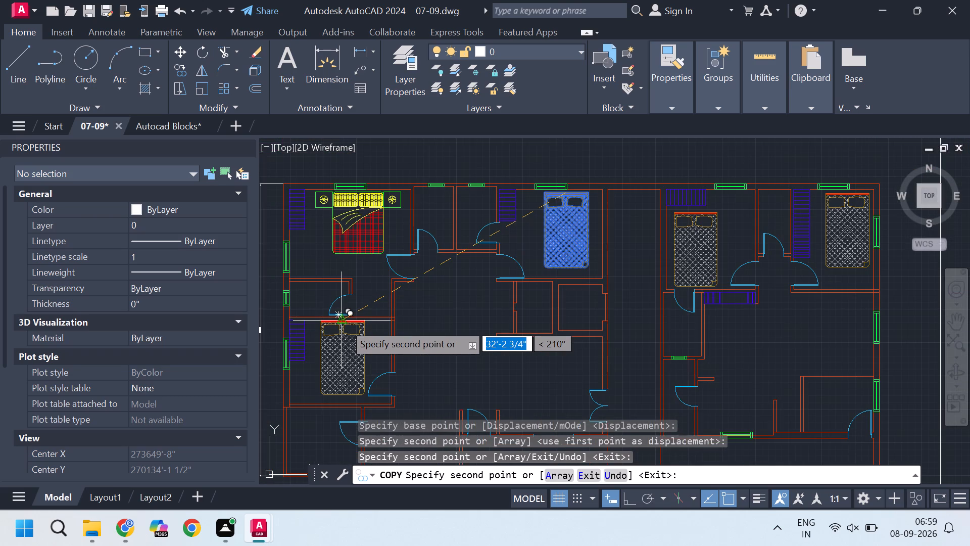
scroll(332, 327, up, 2)
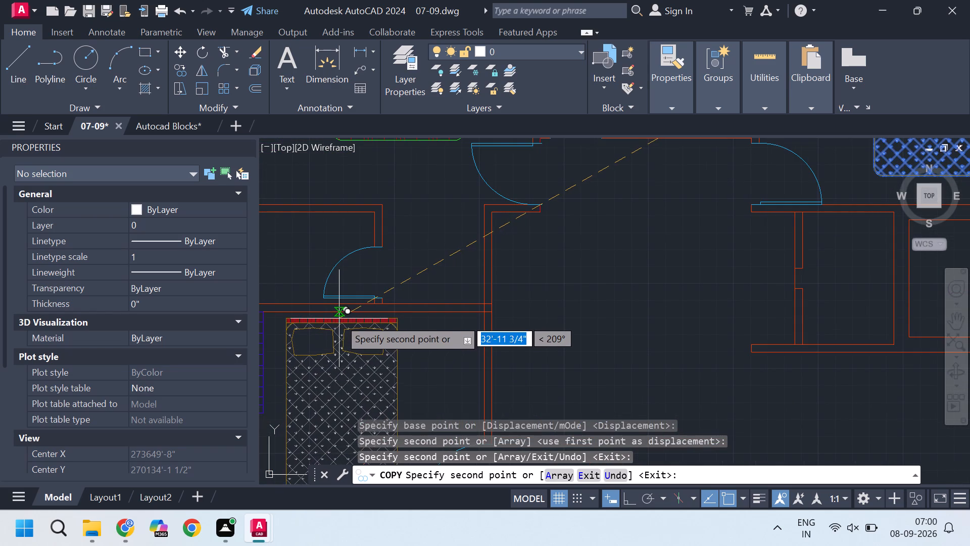
click(339, 318)
scroll(443, 280, down, 3)
scroll(444, 280, up, 2)
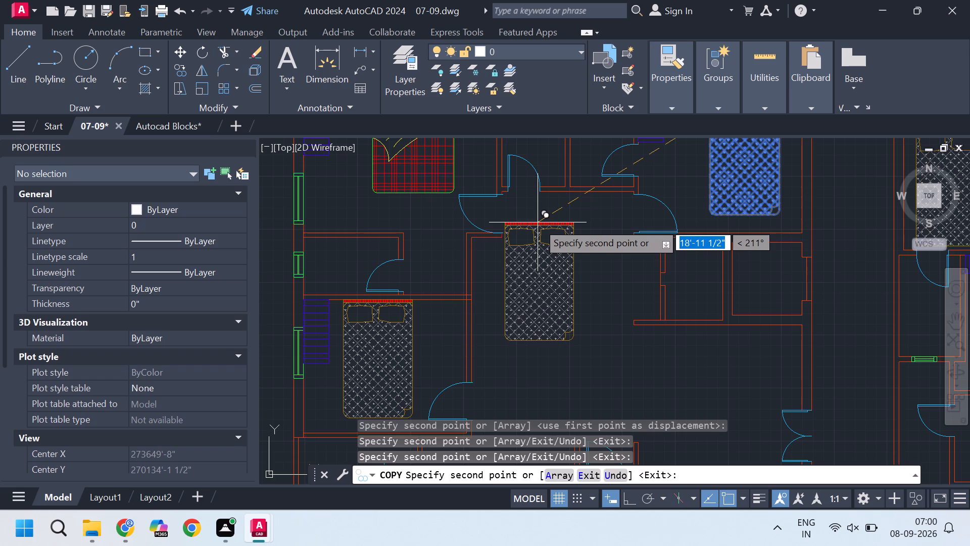
key(Escape)
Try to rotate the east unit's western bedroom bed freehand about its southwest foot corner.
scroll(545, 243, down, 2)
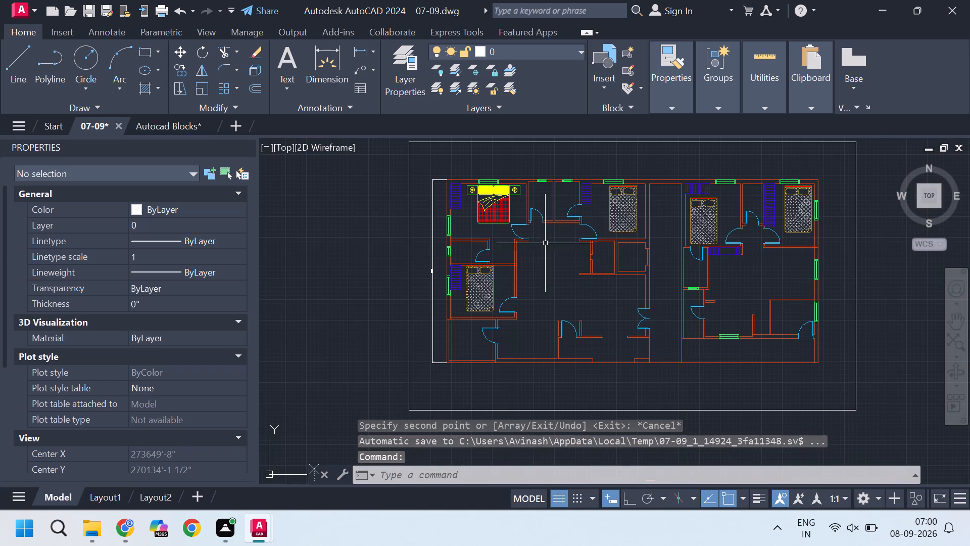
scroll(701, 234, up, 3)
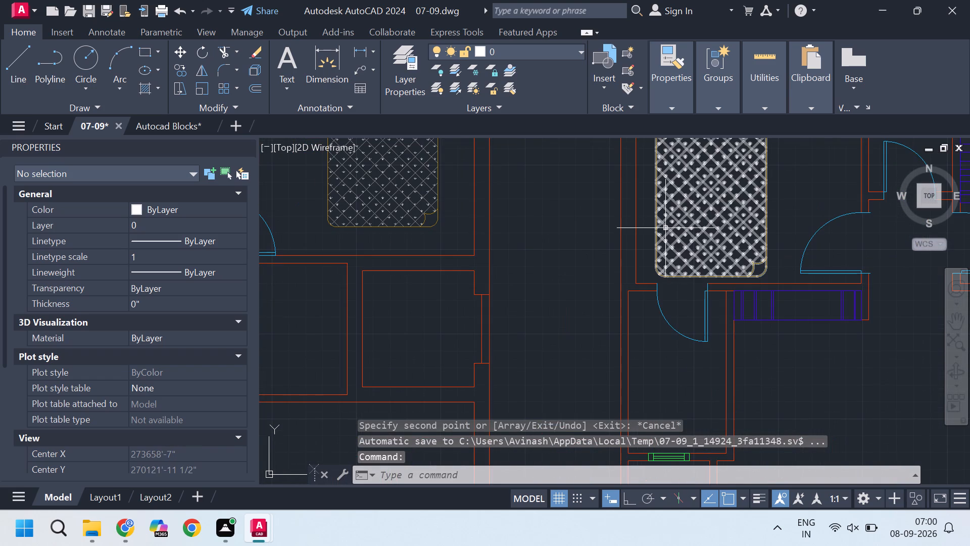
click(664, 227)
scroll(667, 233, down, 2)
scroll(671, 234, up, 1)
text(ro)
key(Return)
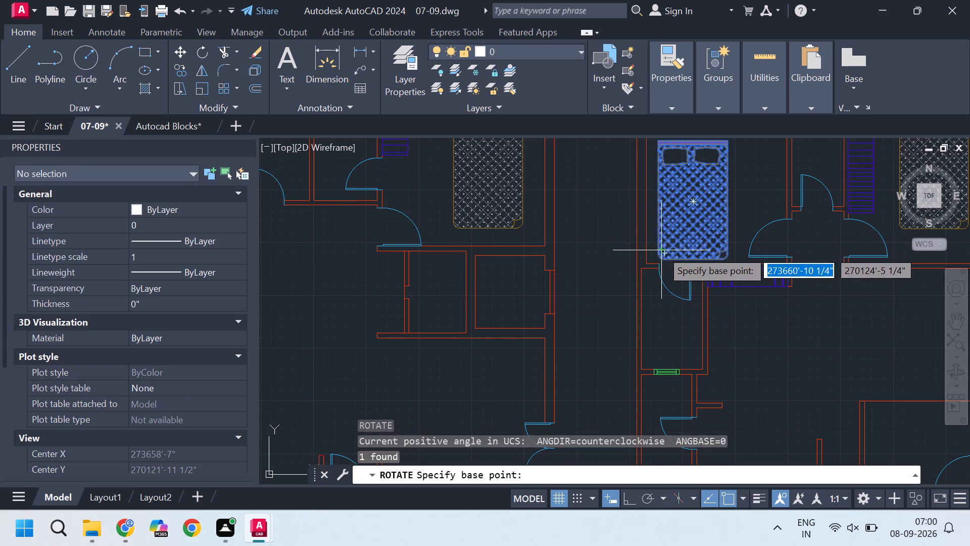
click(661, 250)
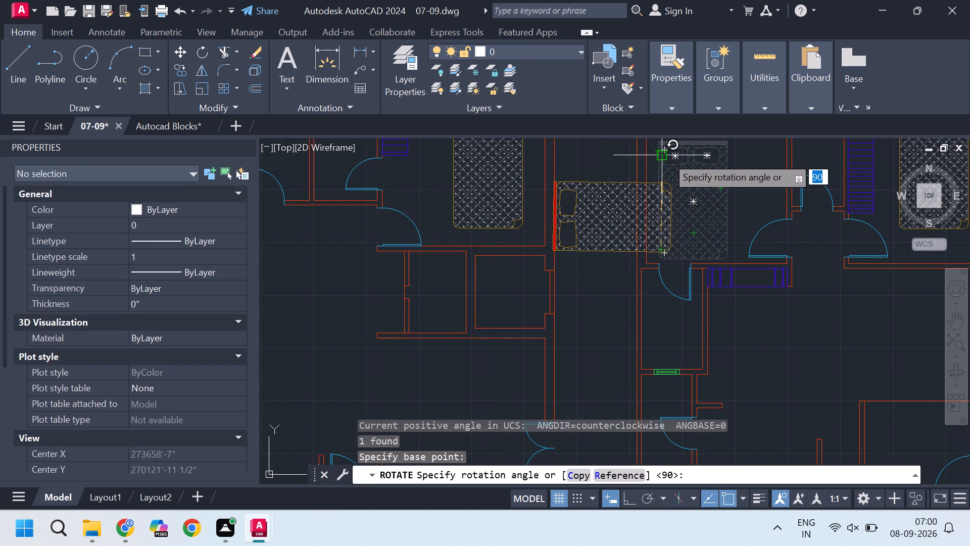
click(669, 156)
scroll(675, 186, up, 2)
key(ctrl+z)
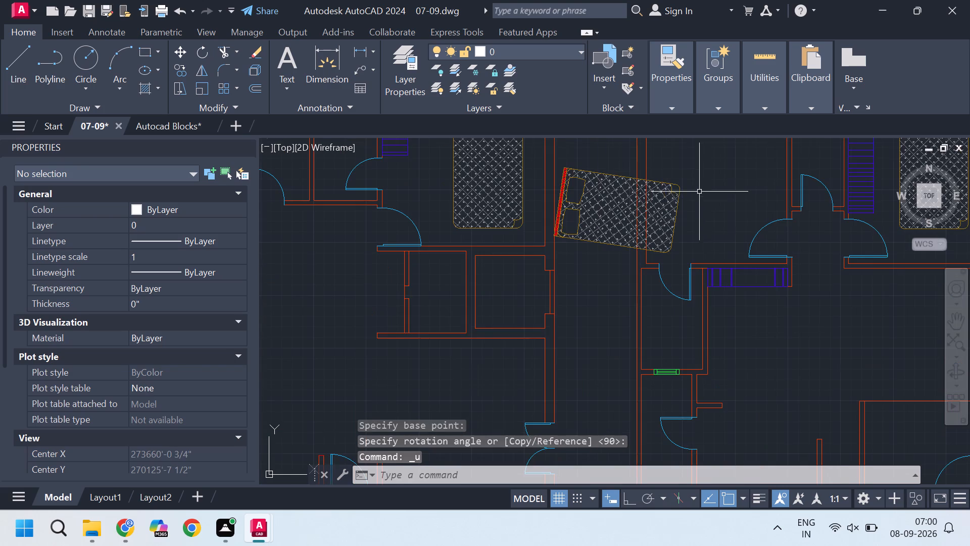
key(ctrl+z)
Rotate the bed in the east unit's western bedroom 90° about a point near its middle.
click(699, 197)
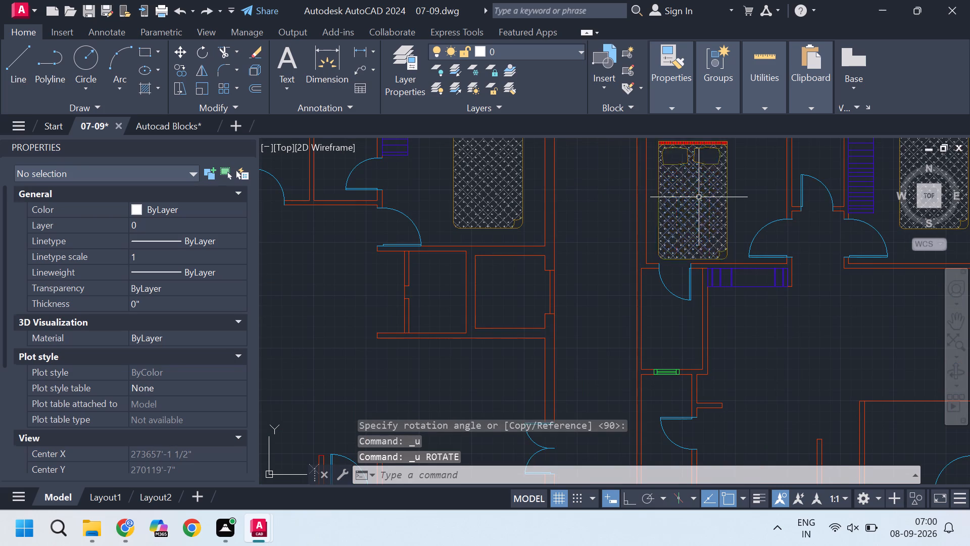
text(ro)
key(Return)
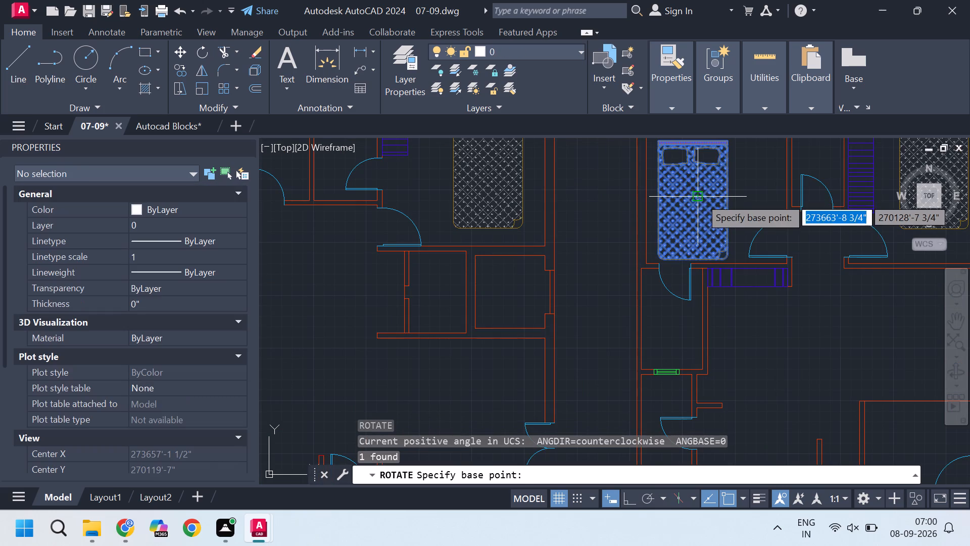
click(700, 197)
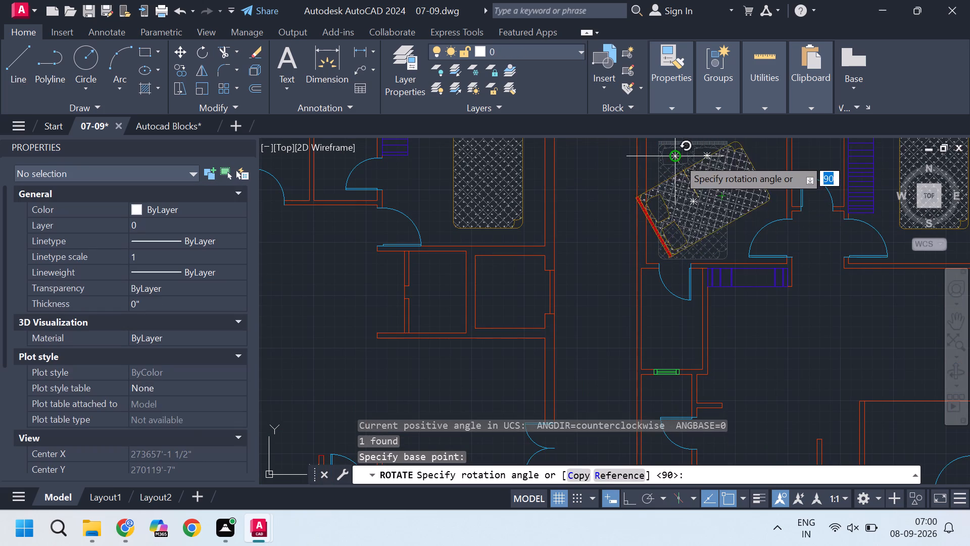
scroll(697, 158, up, 3)
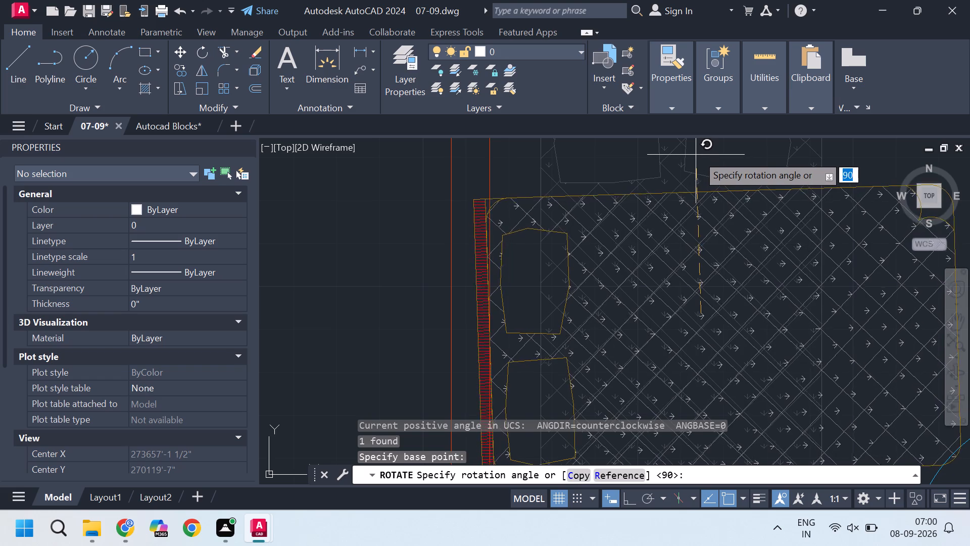
key(9)
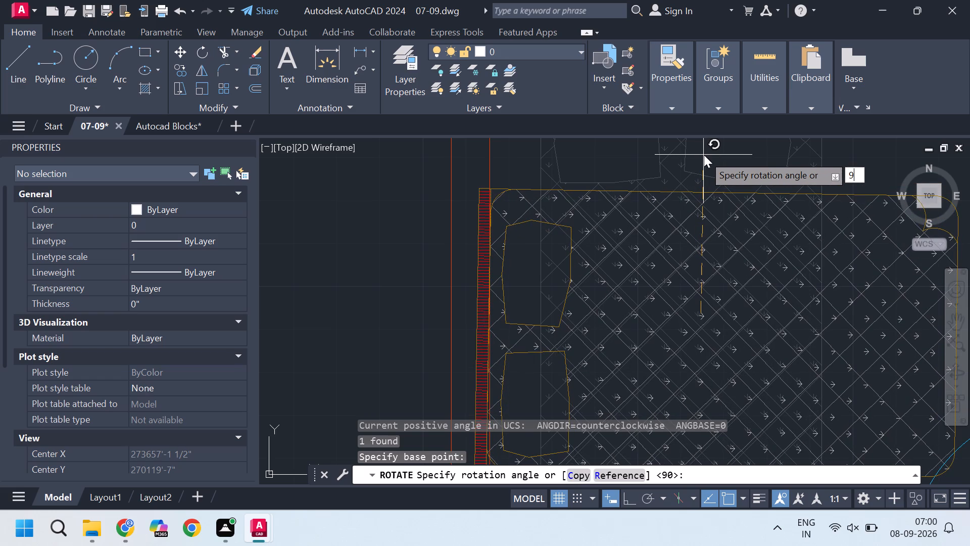
key(0)
key(Return)
Move the rotated bed by its headboard's midpoint about 1'-8" north, with the headboard against the room's west wall.
scroll(707, 172, down, 3)
click(712, 177)
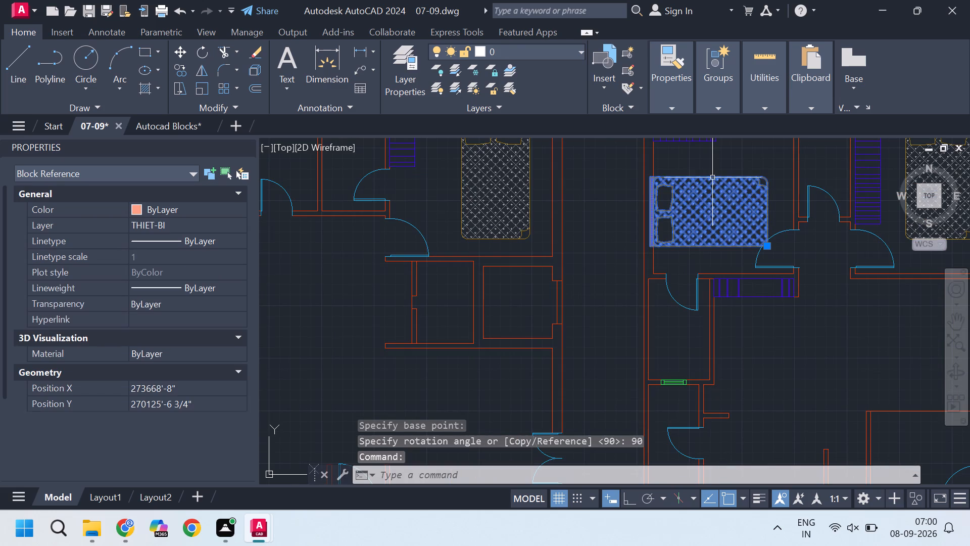
scroll(670, 199, up, 2)
key(m)
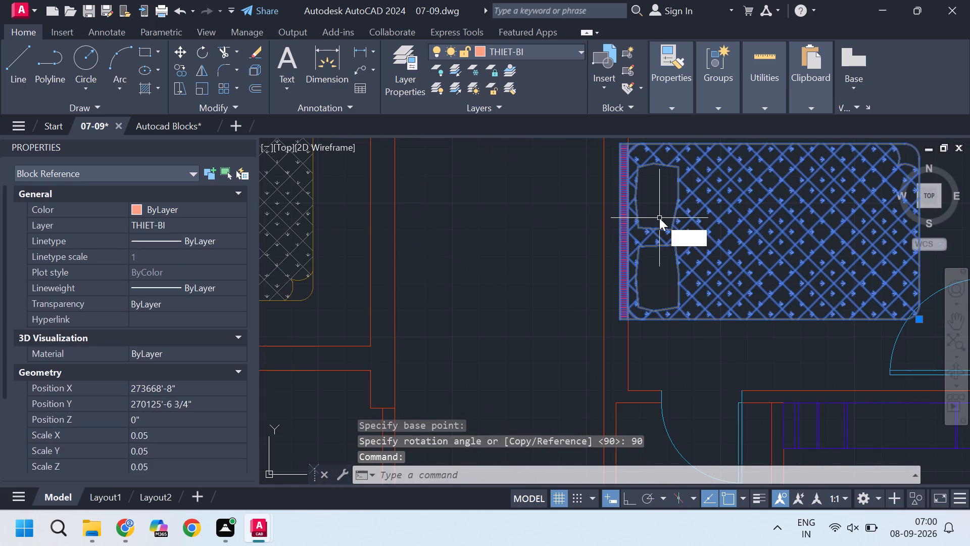
key(Return)
click(624, 230)
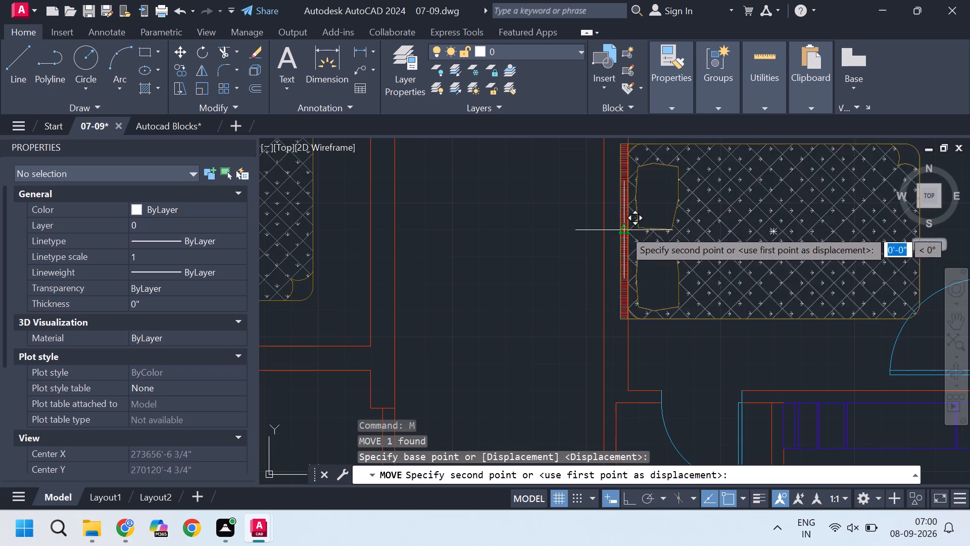
scroll(641, 207, down, 2)
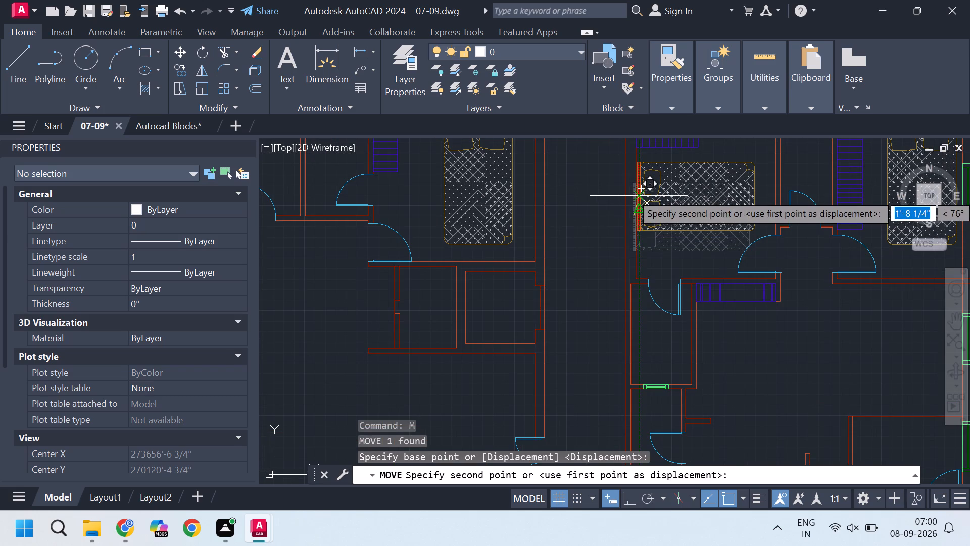
click(640, 193)
key(Escape)
Scale down the west bedroom's bed slightly and freehand, using the middle of its headboard as base point.
scroll(698, 214, down, 3)
scroll(767, 228, up, 1)
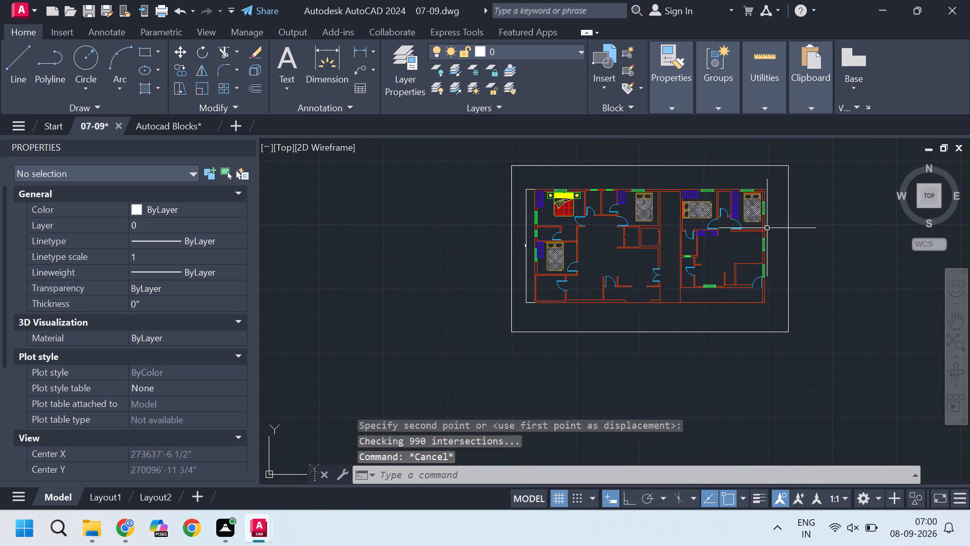
scroll(752, 193, up, 3)
scroll(708, 218, down, 3)
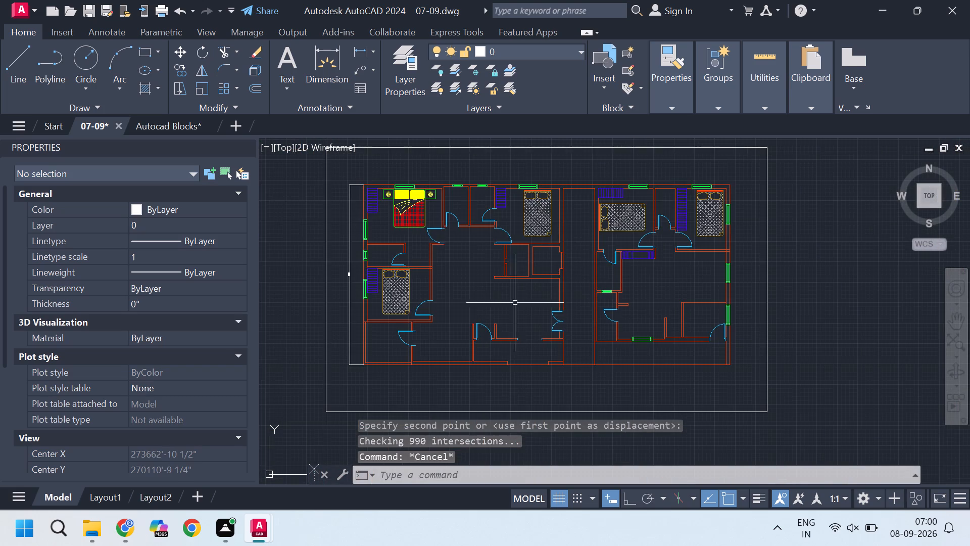
scroll(414, 302, up, 2)
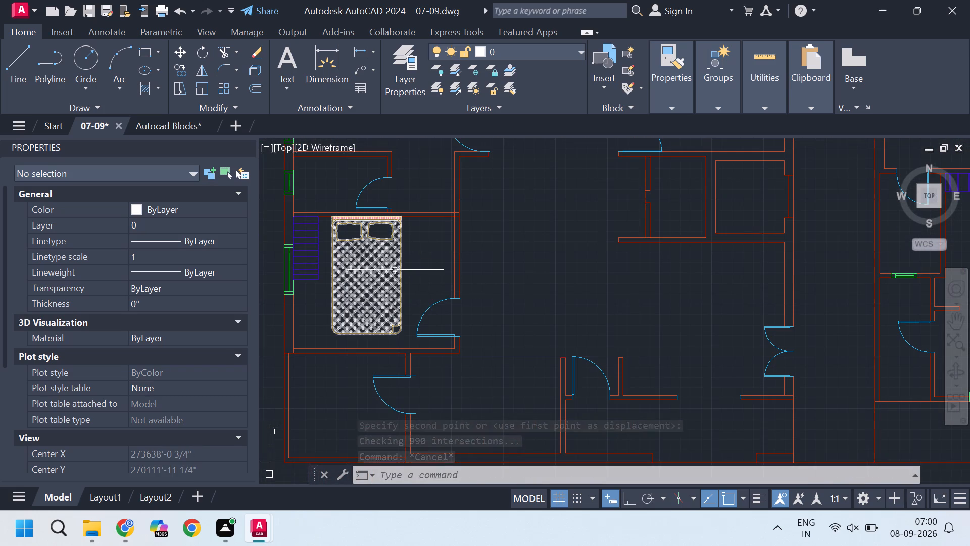
click(399, 271)
scroll(384, 309, up, 2)
scroll(360, 332, down, 2)
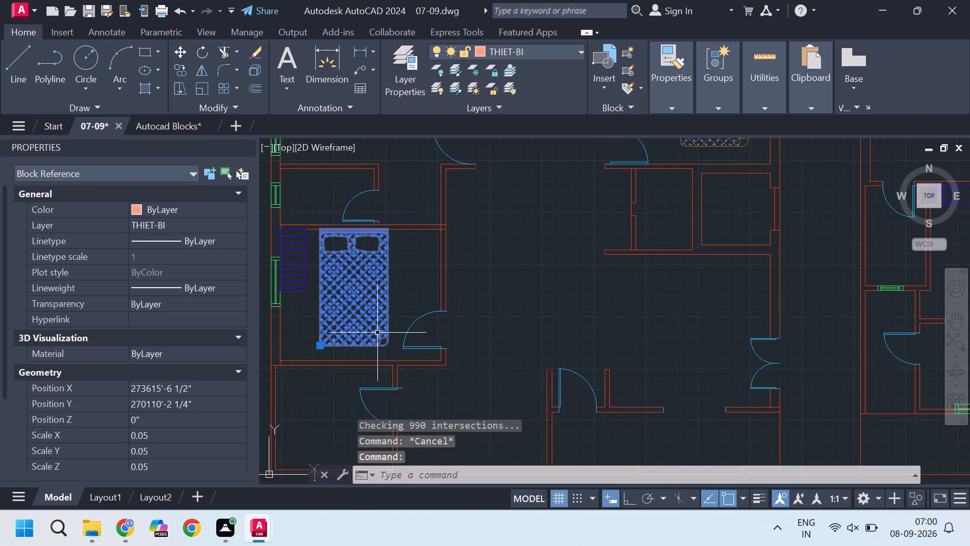
text(sc)
key(Return)
scroll(366, 223, up, 2)
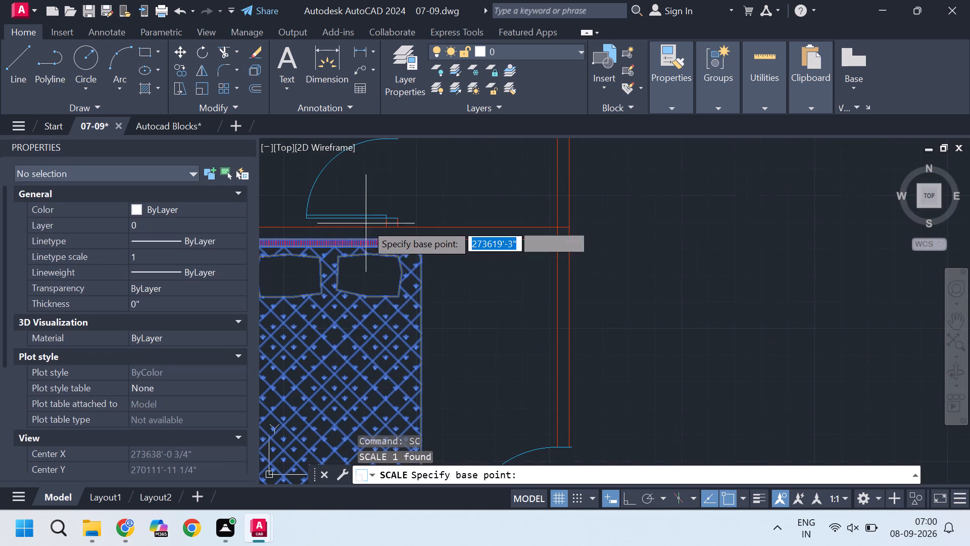
click(336, 236)
scroll(339, 246, down, 3)
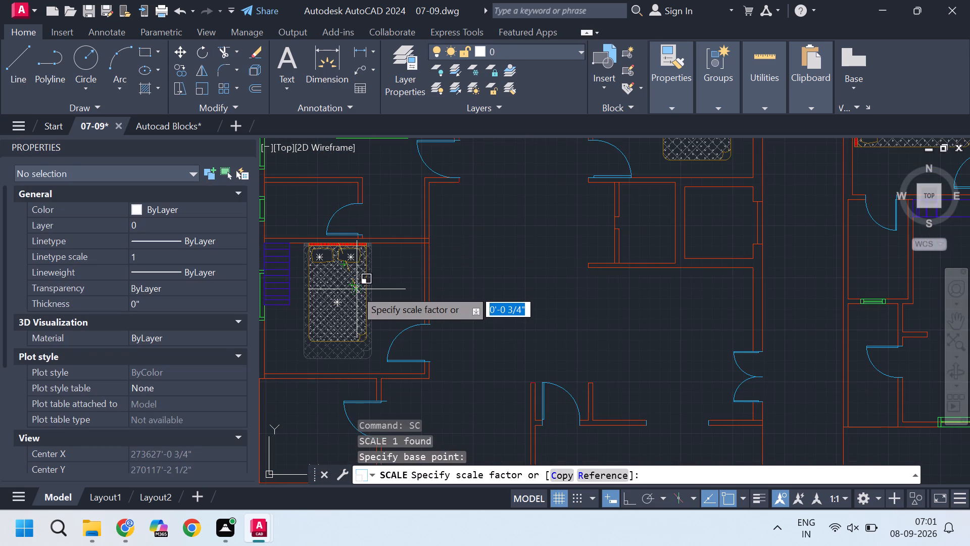
click(355, 288)
Move the bed with its headboard on the north wall in the west unit's southwest bedroom about 9" east.
click(364, 282)
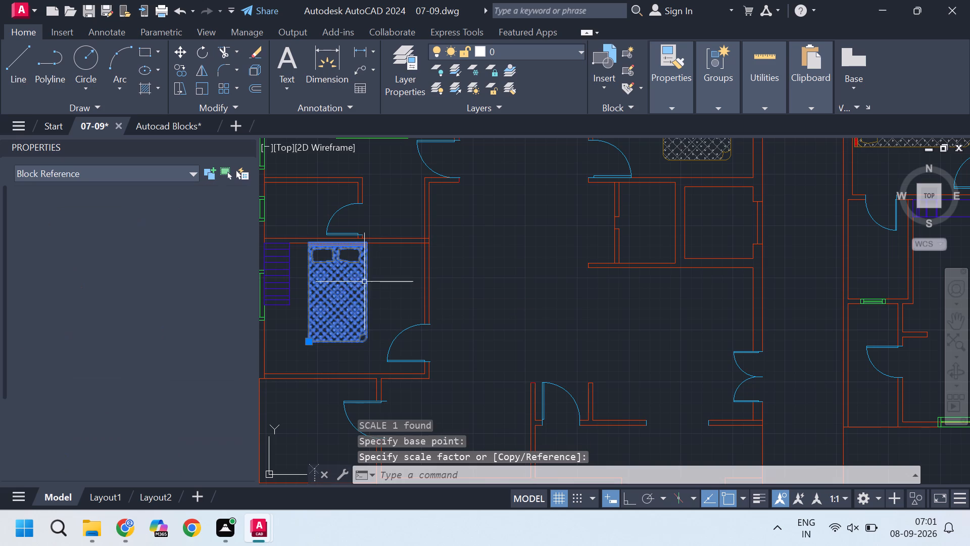
click(309, 341)
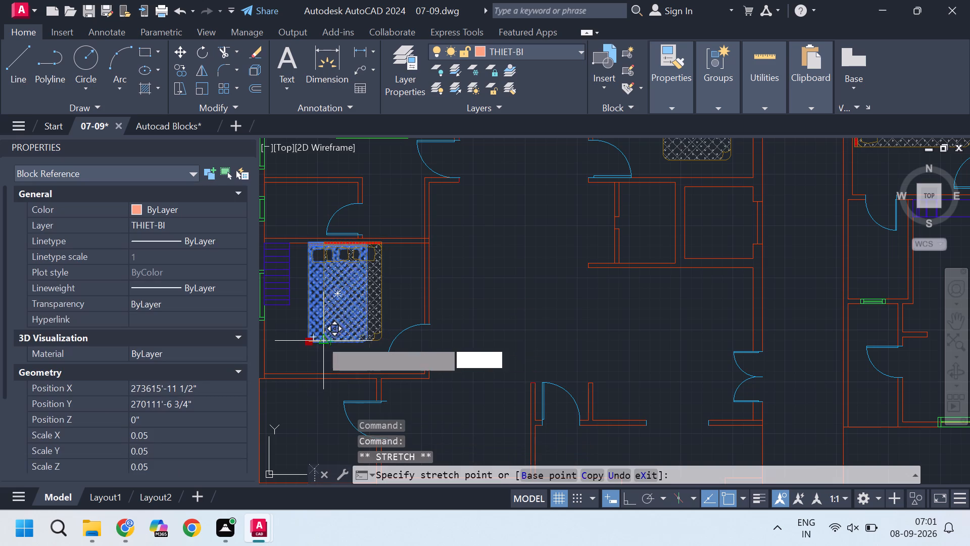
scroll(315, 344, up, 2)
click(324, 340)
scroll(326, 342, down, 3)
scroll(366, 293, up, 2)
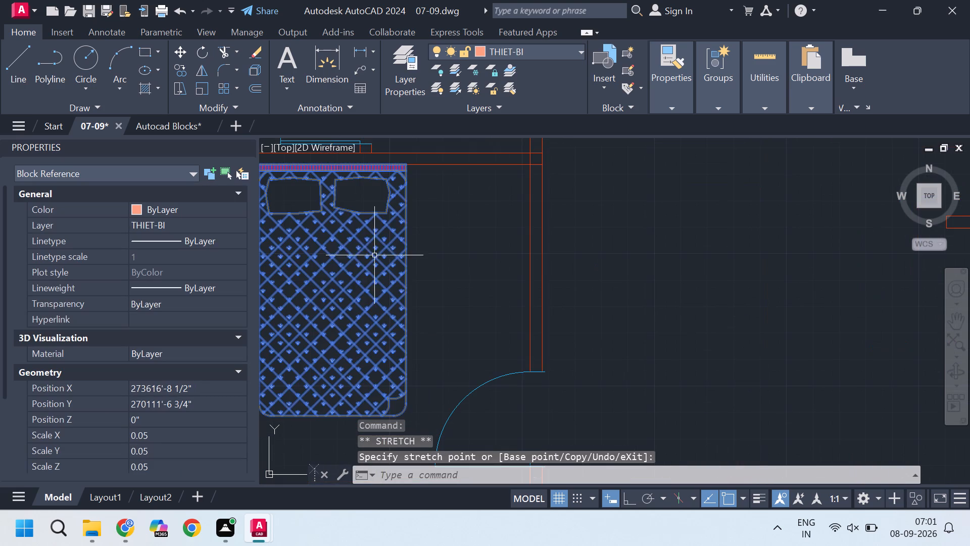
middle_drag(381, 194, 391, 232)
key(Escape)
scroll(488, 264, down, 3)
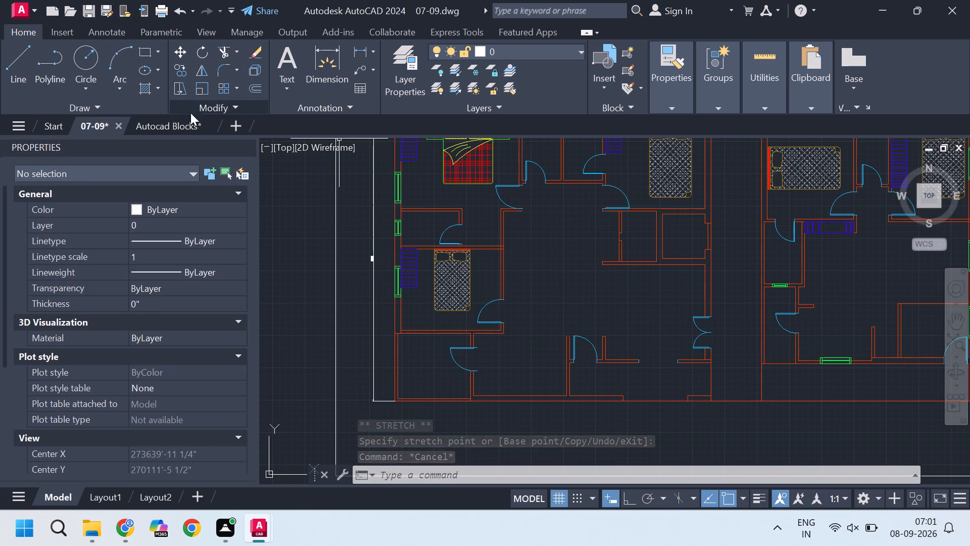
Switch to the Autocad Blocks drawing and look through its furniture section for a suitable dining table block.
click(188, 127)
scroll(494, 258, down, 5)
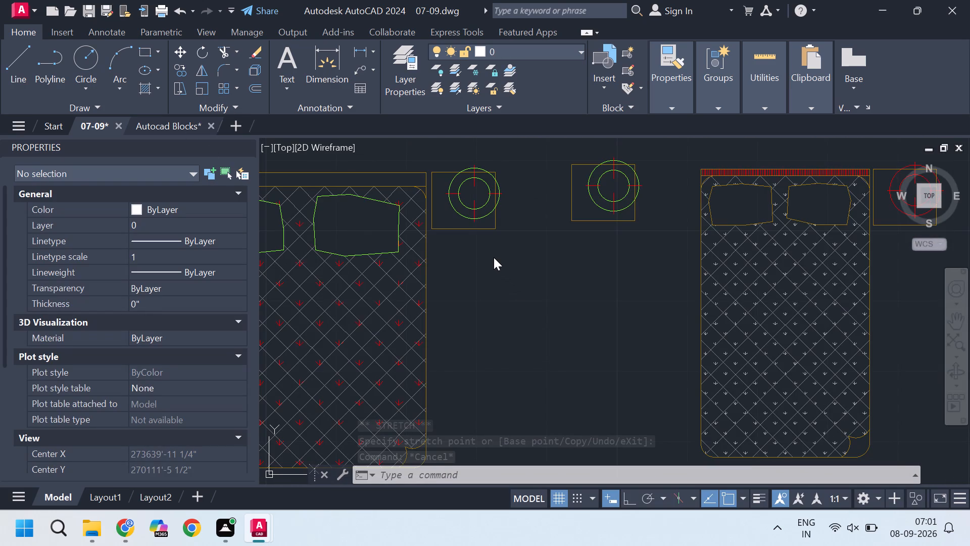
scroll(509, 262, down, 5)
scroll(462, 258, down, 4)
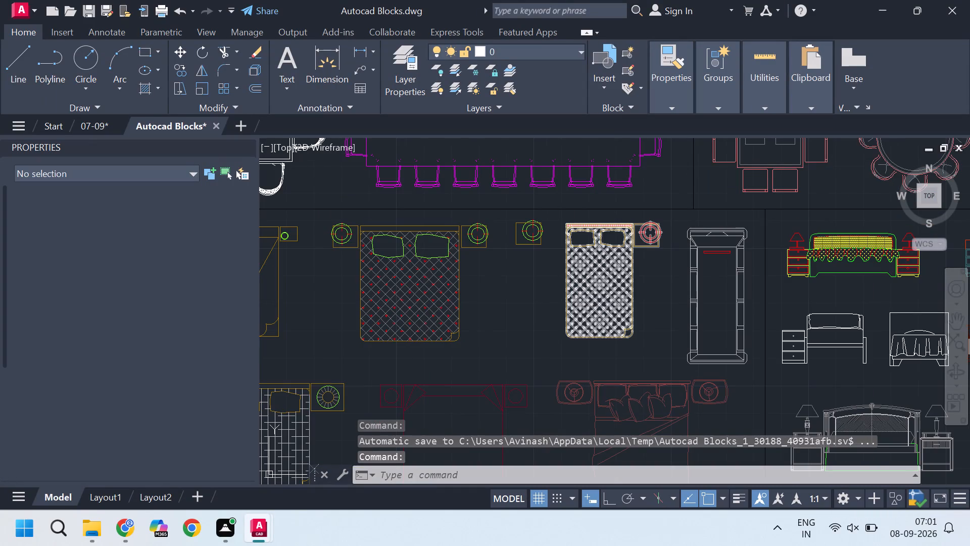
scroll(517, 262, down, 4)
scroll(489, 291, down, 3)
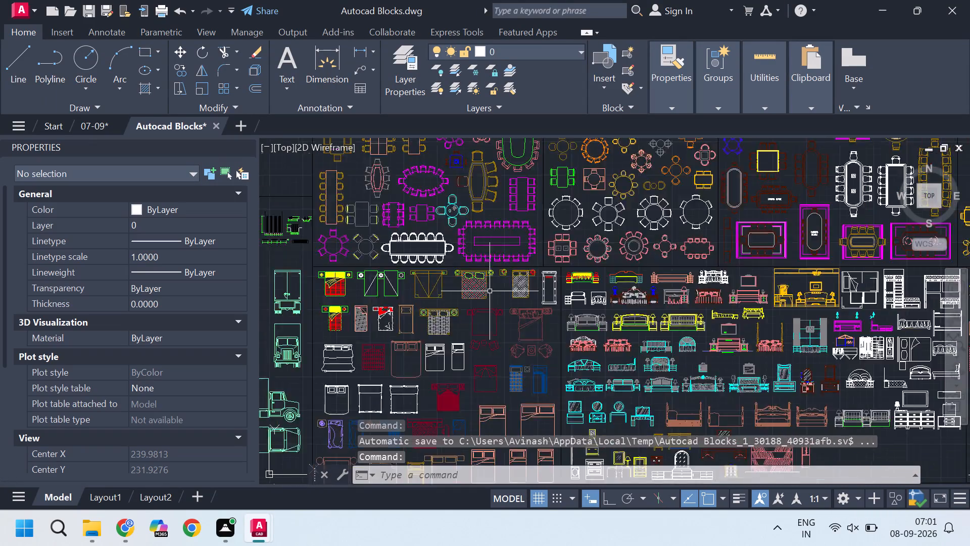
scroll(490, 291, down, 1)
scroll(490, 274, up, 3)
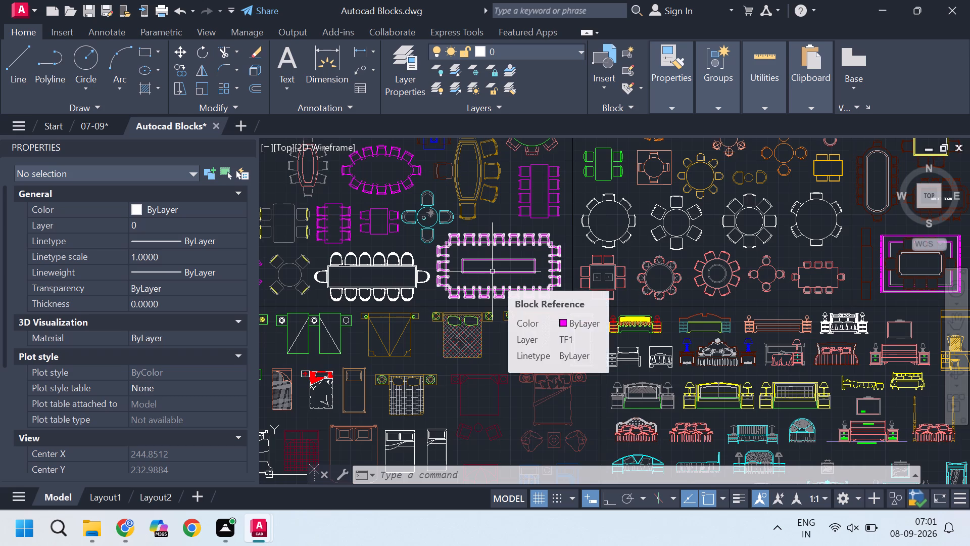
scroll(492, 271, down, 2)
scroll(396, 248, up, 2)
middle_drag(456, 210, 456, 210)
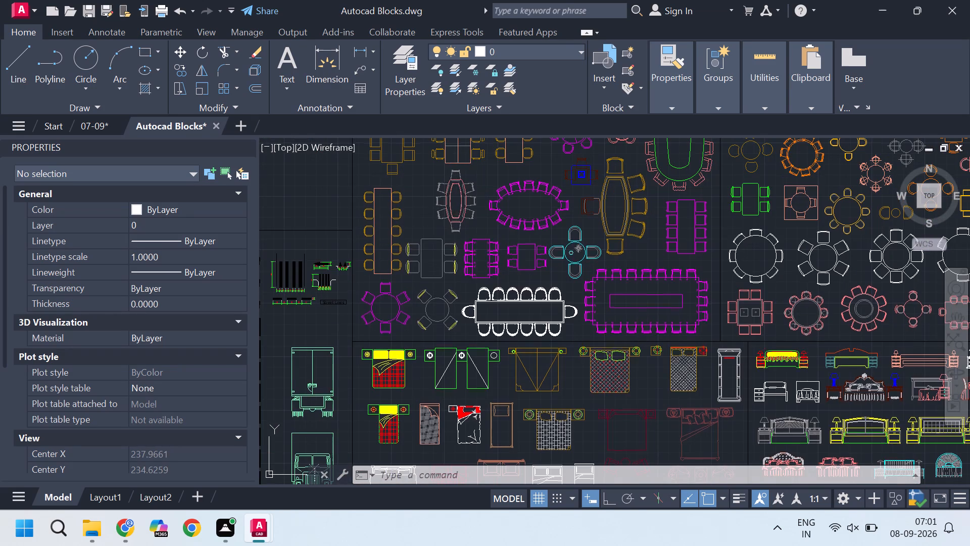
middle_drag(456, 210, 454, 292)
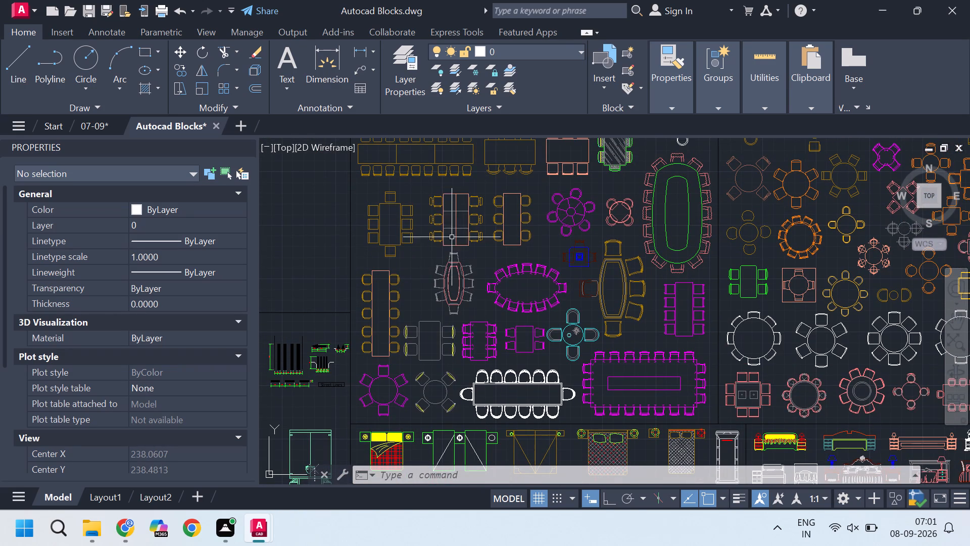
scroll(534, 260, down, 1)
scroll(525, 210, up, 2)
scroll(529, 225, down, 2)
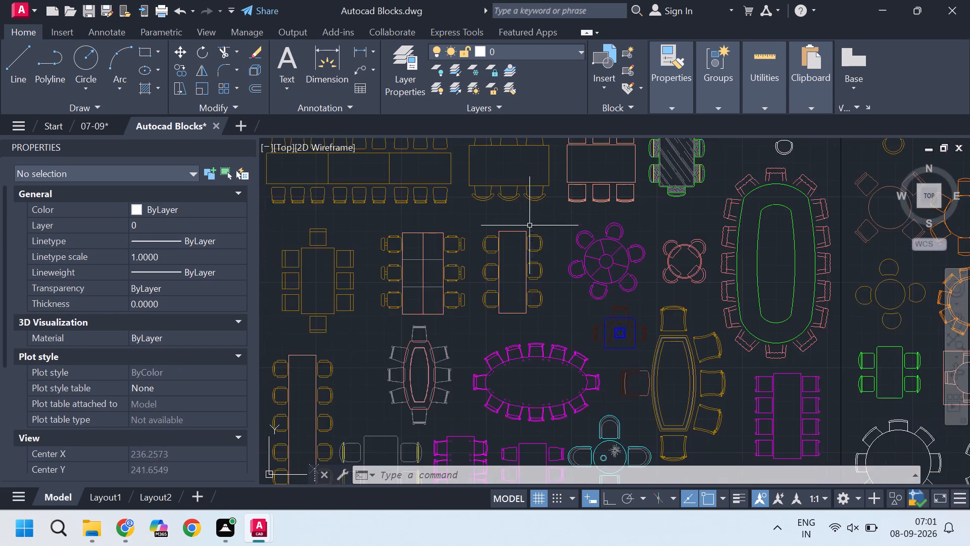
middle_drag(555, 202, 568, 294)
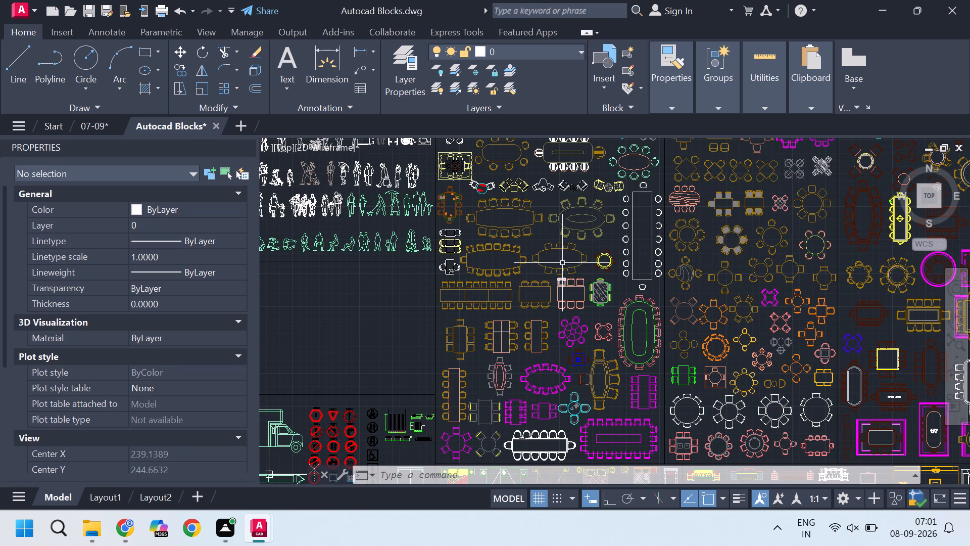
scroll(547, 195, down, 1)
middle_drag(547, 195, 565, 285)
scroll(558, 252, up, 1)
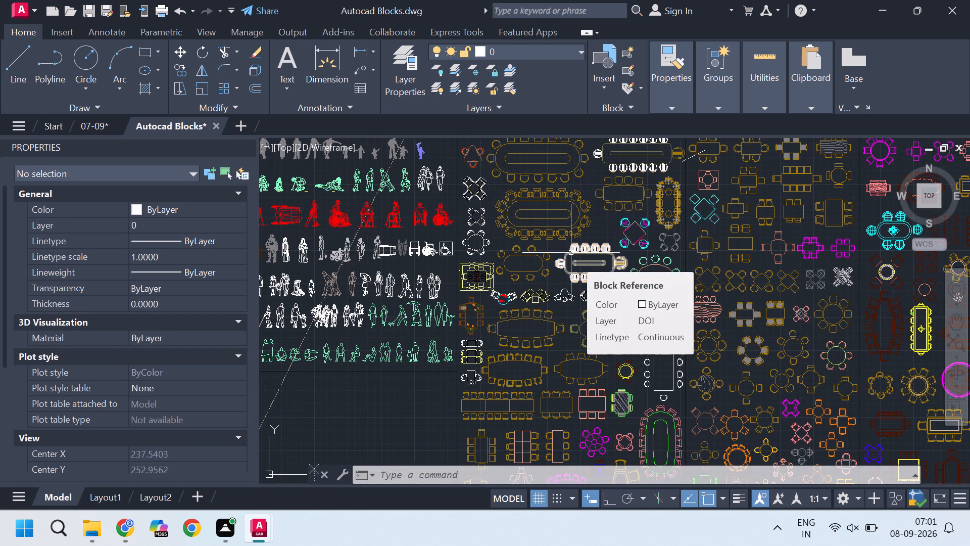
middle_drag(772, 194, 620, 252)
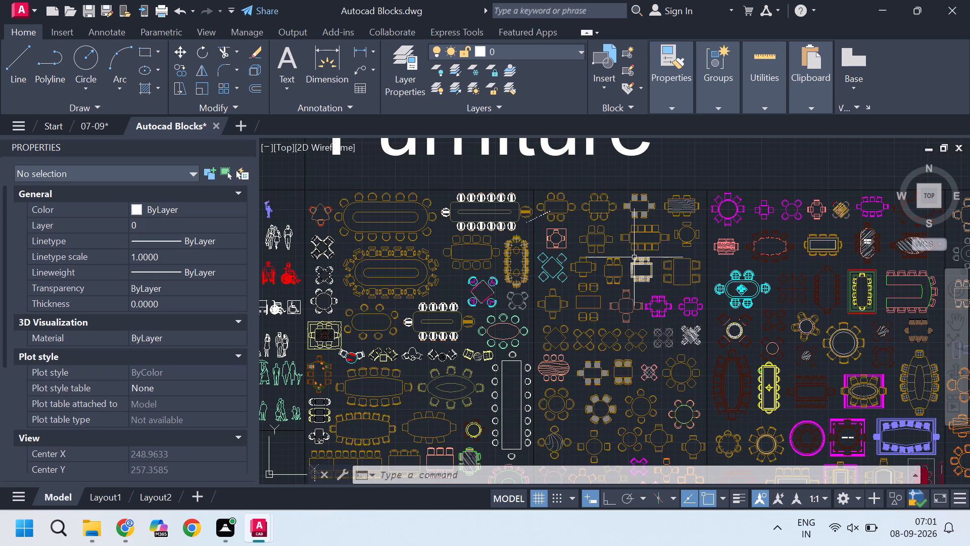
scroll(634, 257, down, 1)
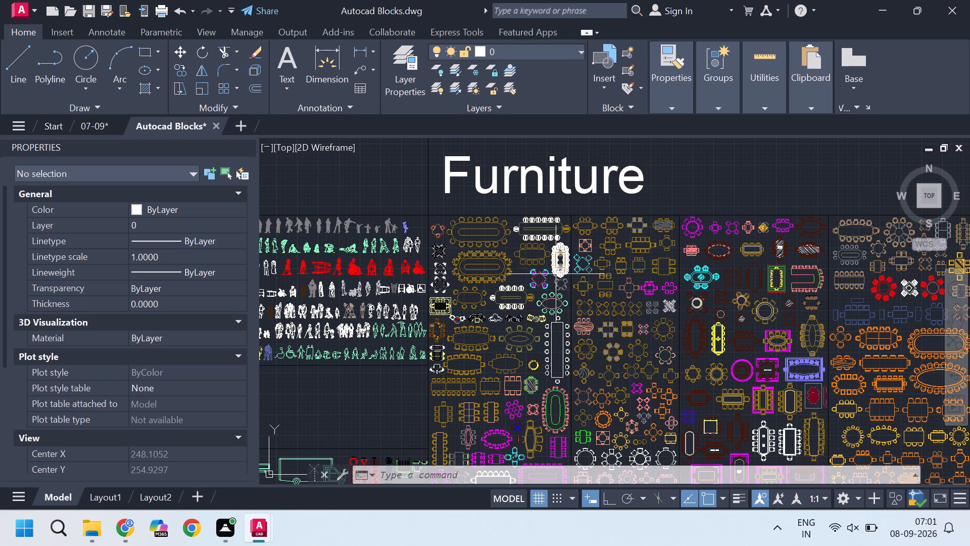
scroll(539, 271, up, 2)
scroll(545, 267, down, 3)
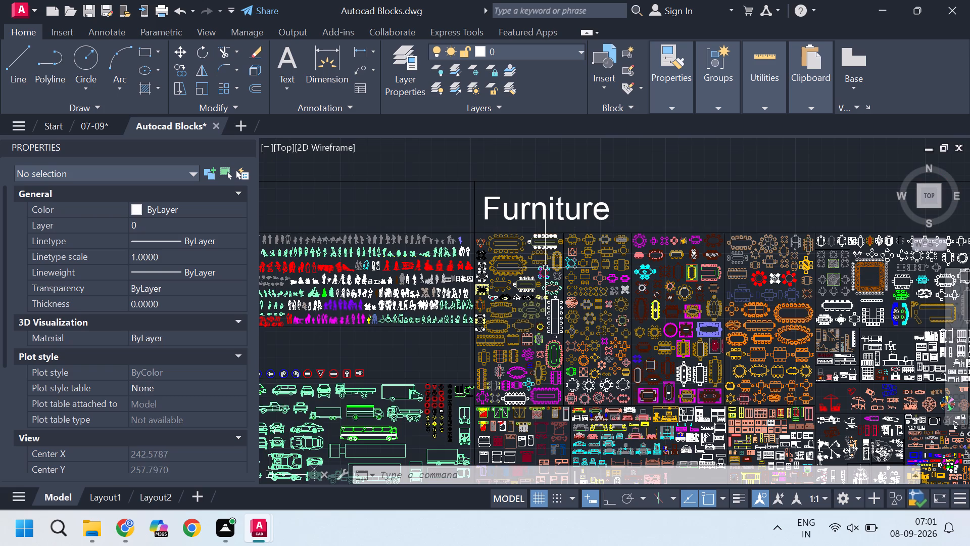
scroll(541, 331, up, 2)
scroll(555, 301, down, 2)
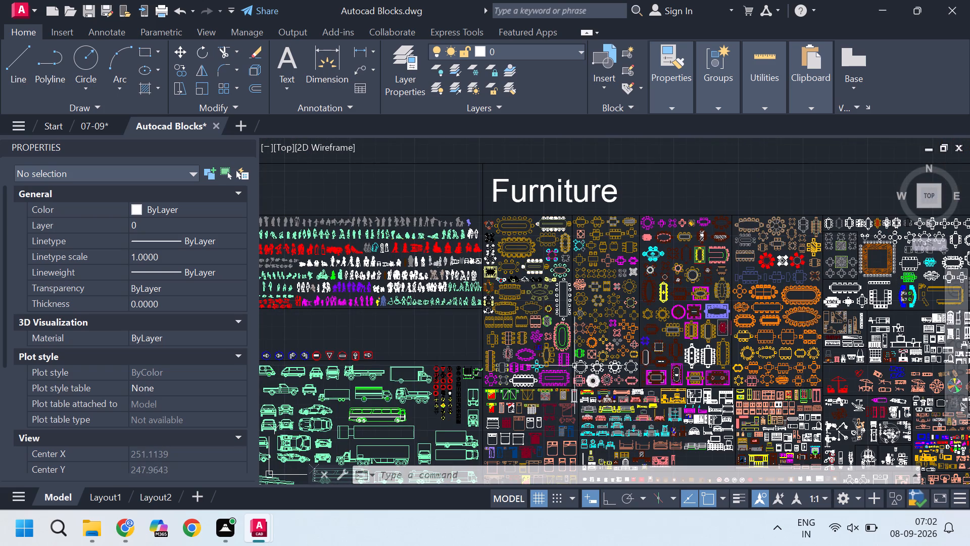
middle_drag(578, 374, 572, 288)
scroll(548, 304, up, 2)
scroll(463, 223, up, 2)
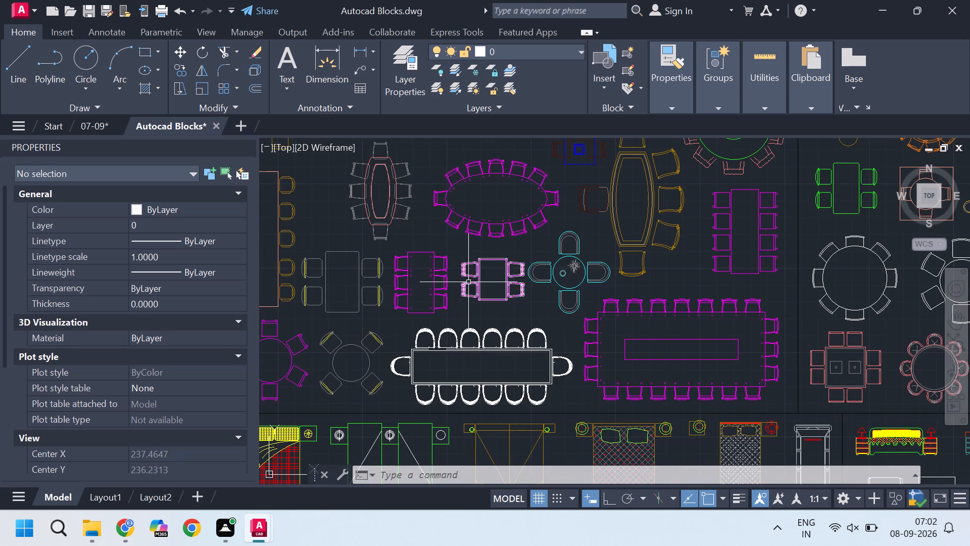
scroll(409, 308, down, 1)
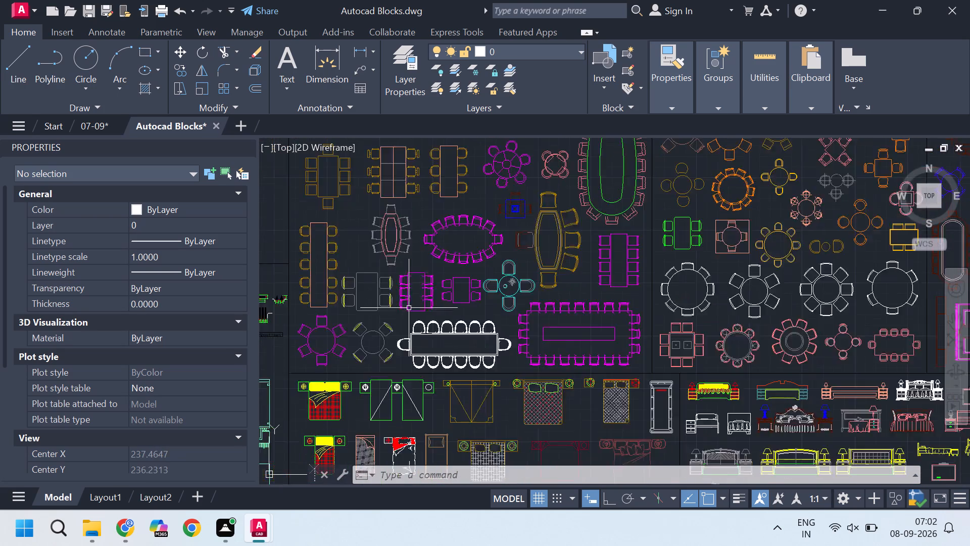
scroll(409, 308, down, 1)
middle_drag(402, 240, 424, 300)
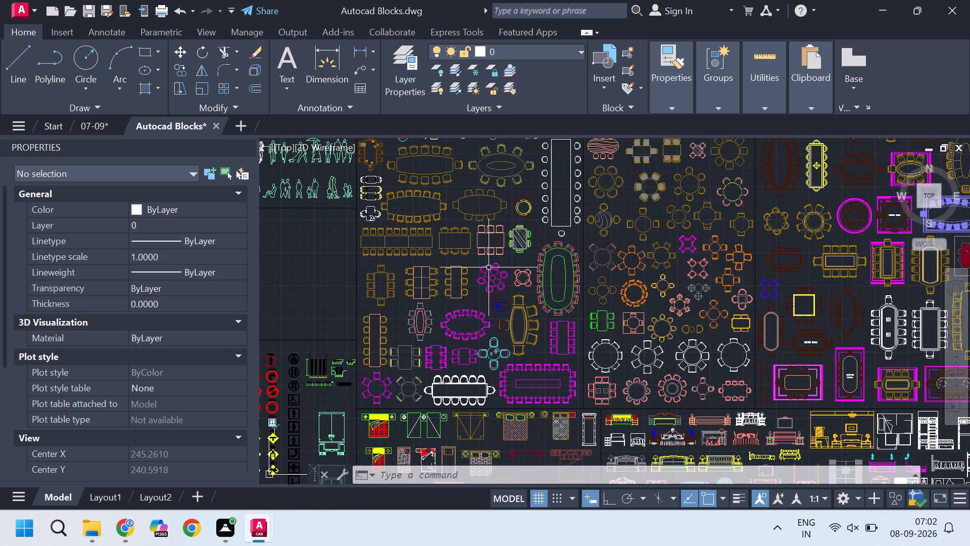
middle_drag(678, 269, 625, 358)
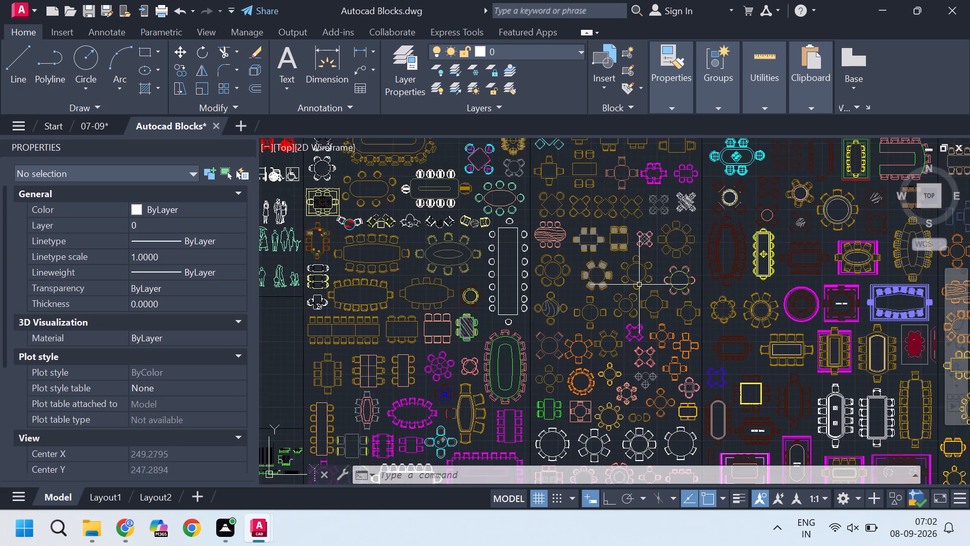
middle_drag(646, 252, 665, 331)
scroll(616, 213, up, 2)
middle_drag(617, 219, 622, 313)
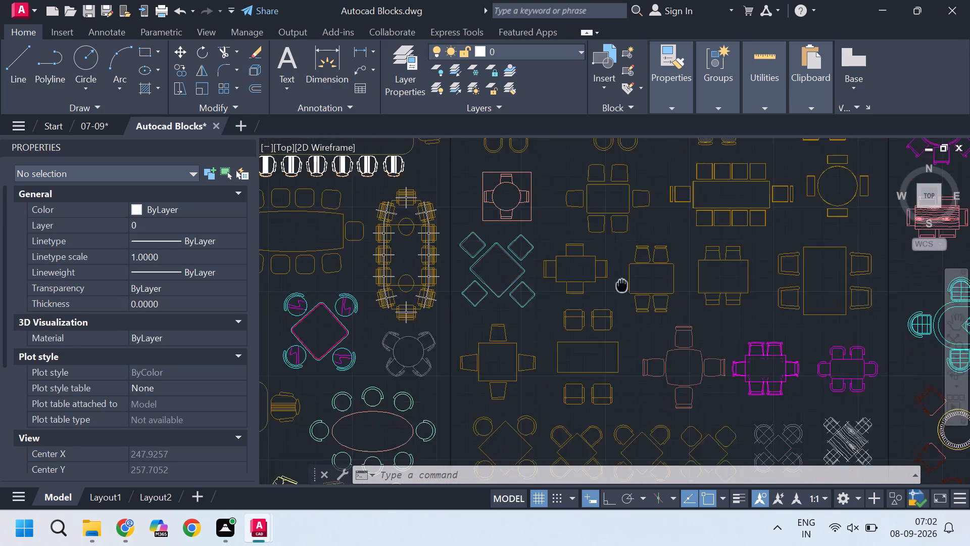
middle_drag(622, 313, 623, 336)
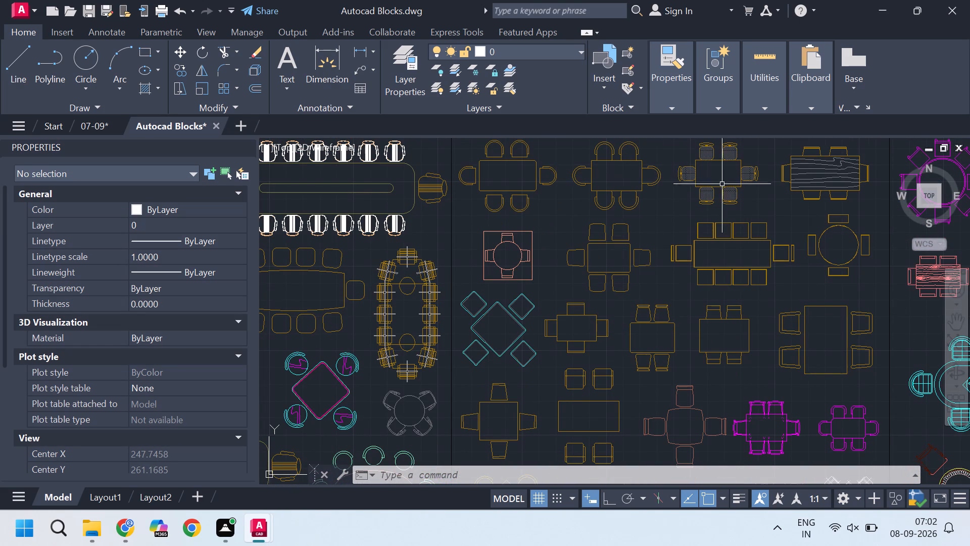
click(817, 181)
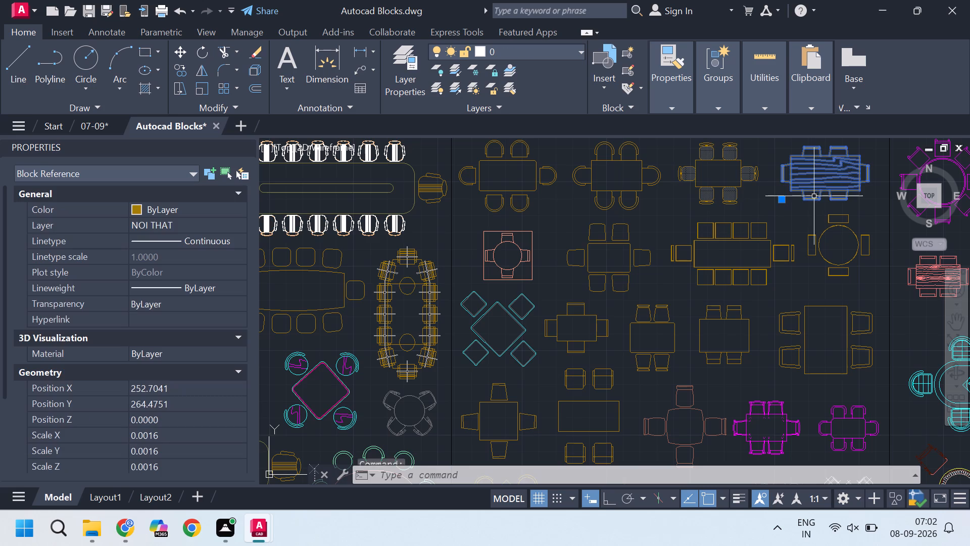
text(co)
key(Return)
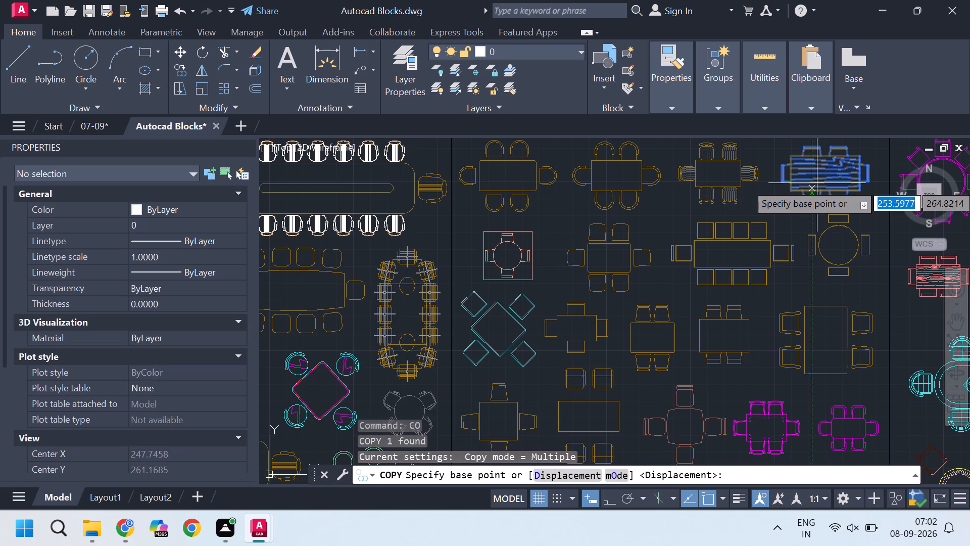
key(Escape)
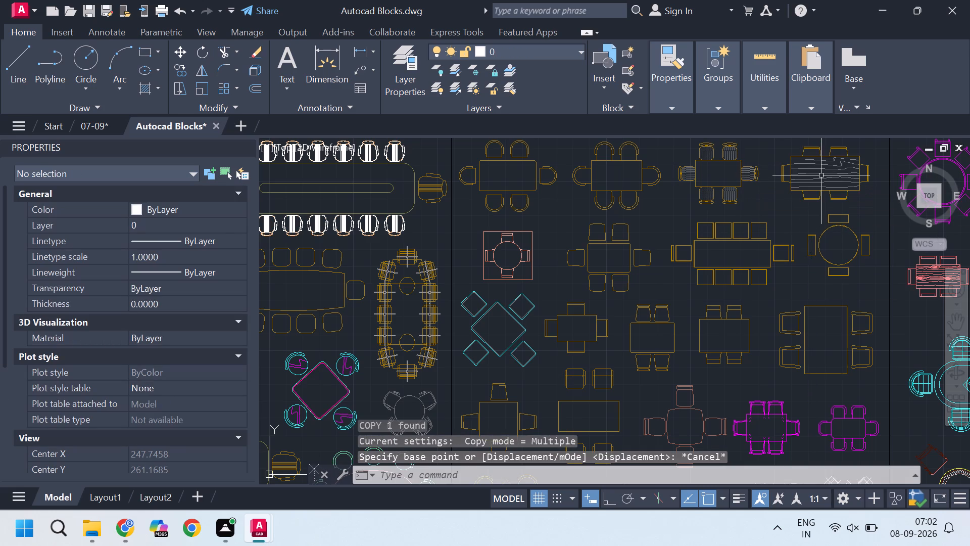
Copy the six-seat dining table block with the wood-grain top into the 07-09 drawing, just outside the plan's west side.
click(817, 181)
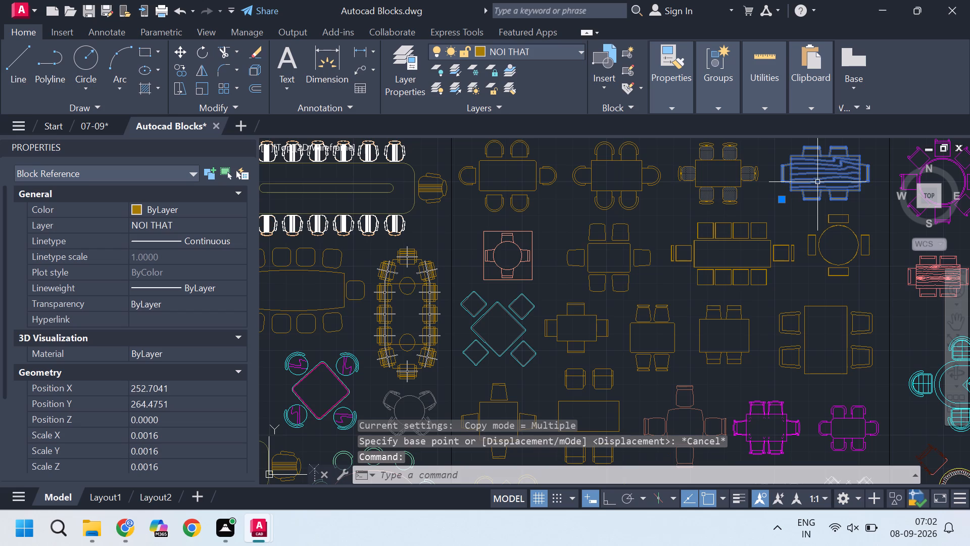
key(ctrl+c)
click(76, 120)
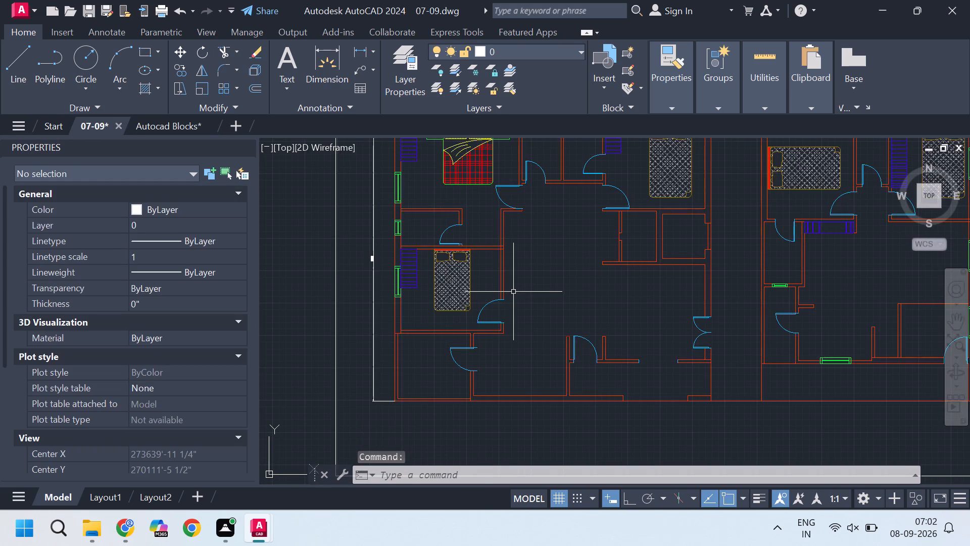
key(ctrl+v)
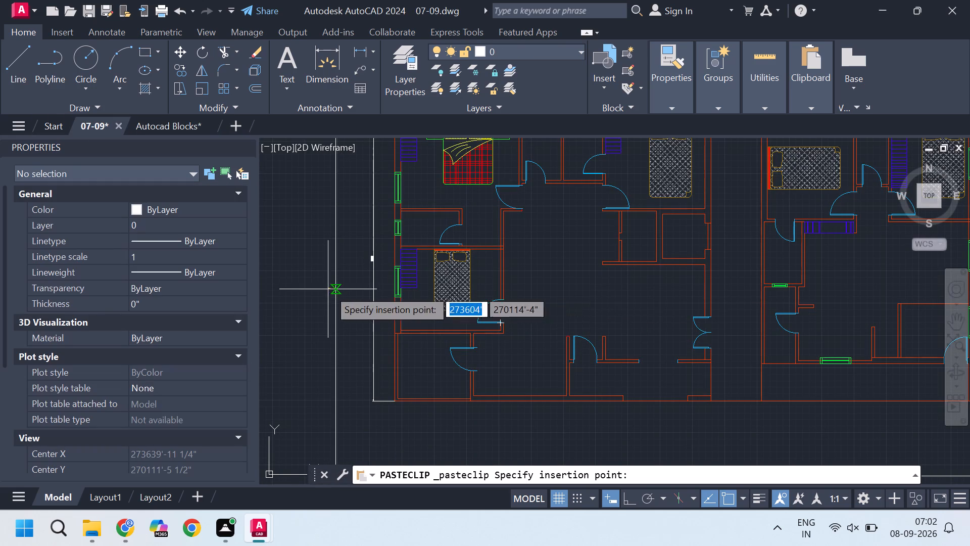
scroll(361, 303, up, 5)
click(355, 300)
Scale the pasted dining table up freehand about its east end, to a block scale of about 0.08.
click(363, 295)
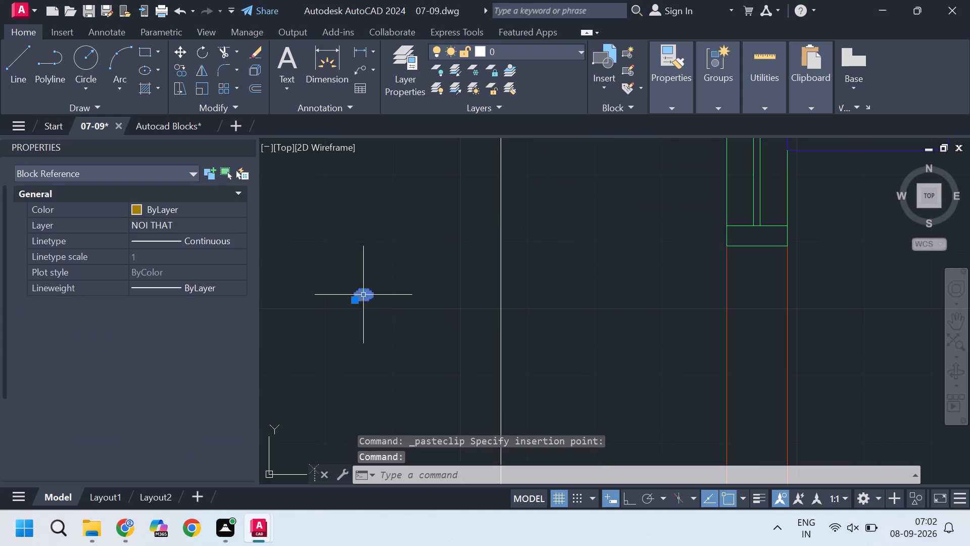
scroll(382, 298, up, 3)
text(sc)
key(Return)
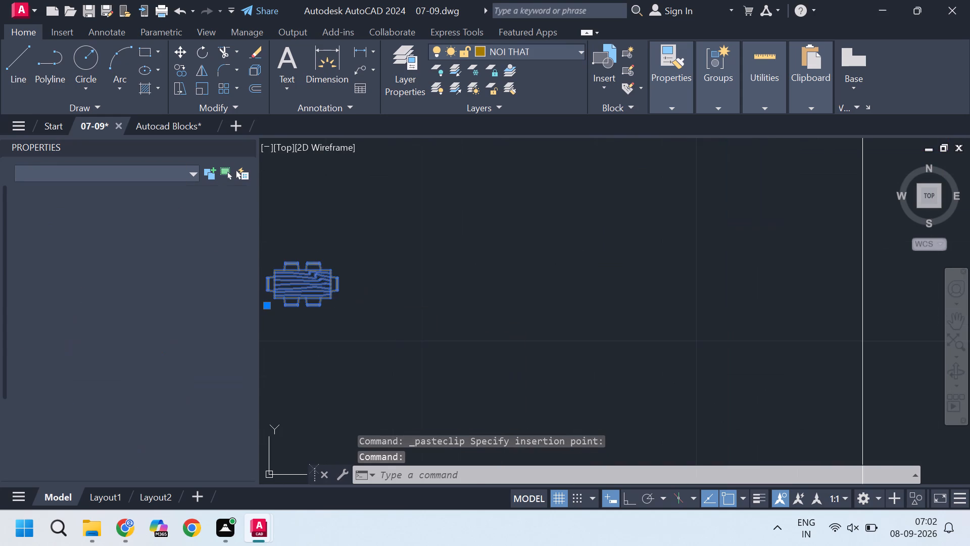
click(320, 289)
scroll(385, 264, down, 4)
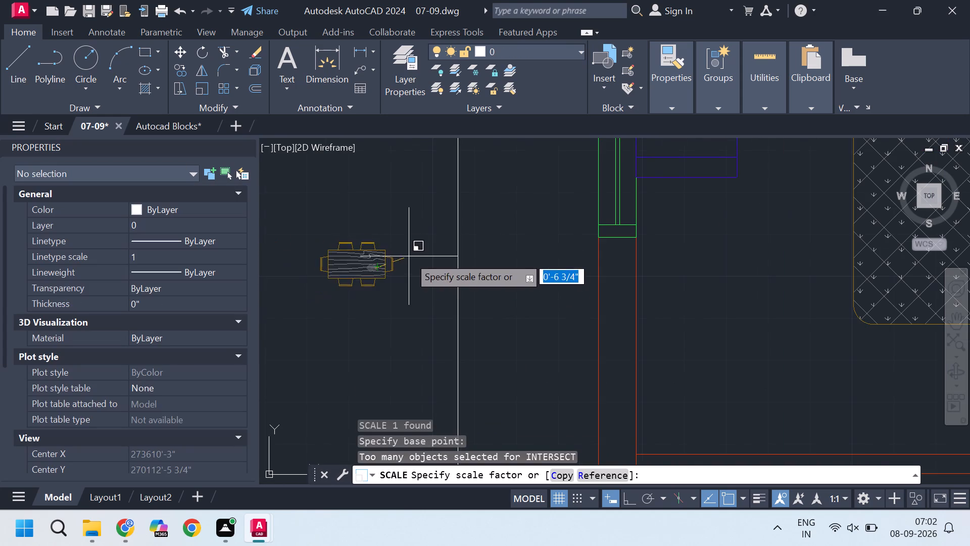
scroll(410, 256, down, 4)
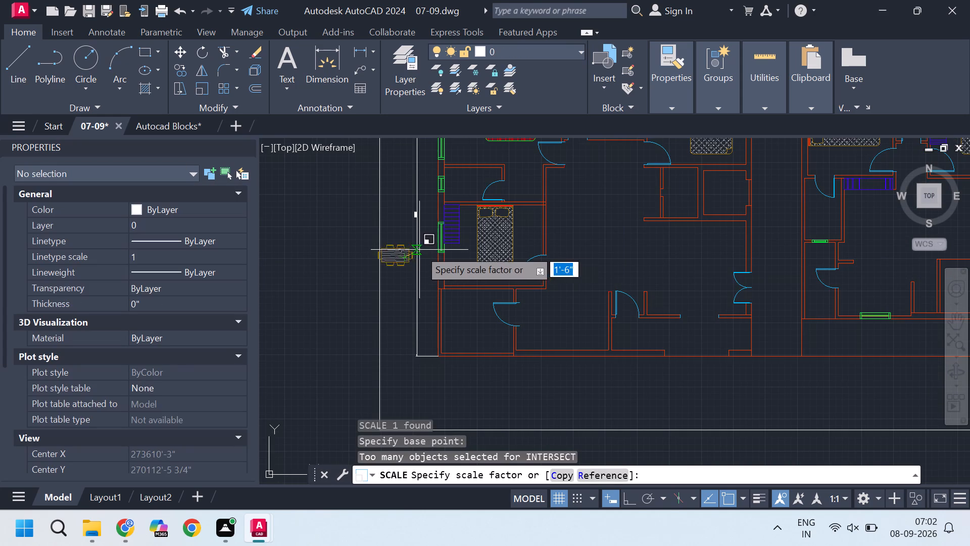
click(444, 238)
Move the scaled dining table about 28'-3" east into the west unit's open hall, just east of the southwest bedroom.
click(392, 251)
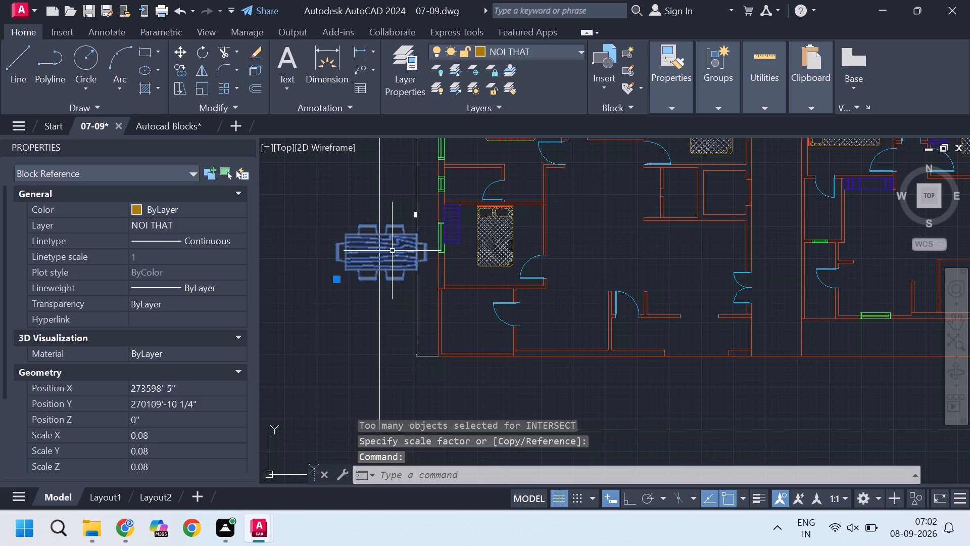
click(337, 278)
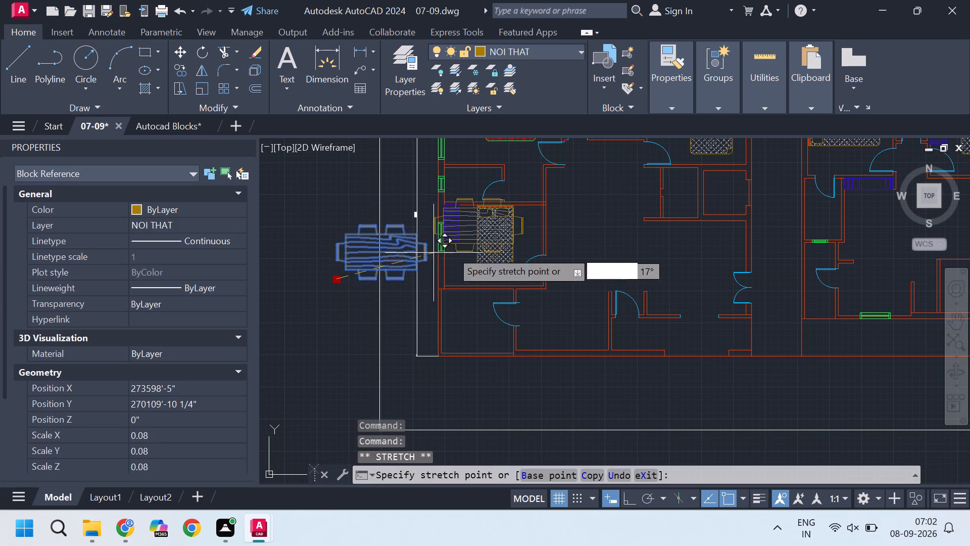
scroll(528, 247, up, 2)
scroll(551, 247, down, 2)
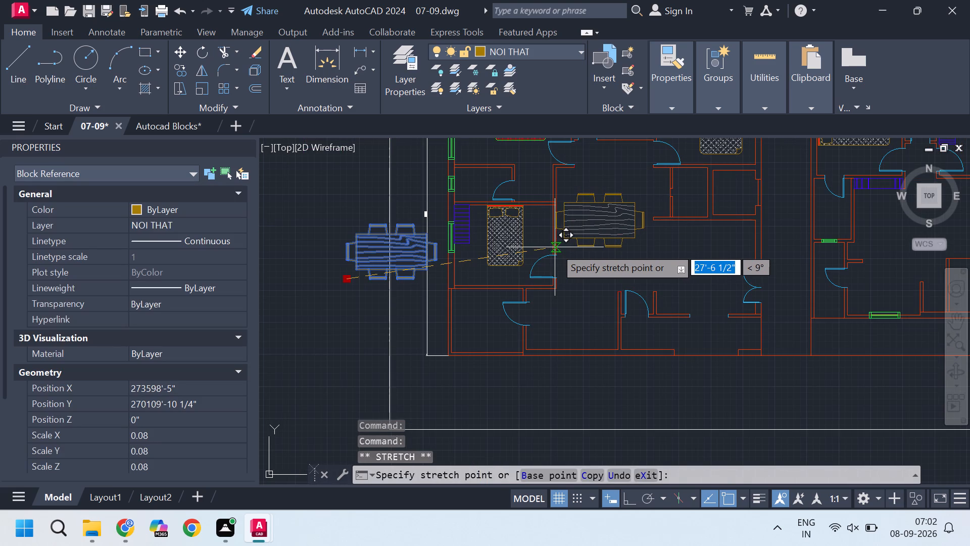
scroll(564, 250, up, 2)
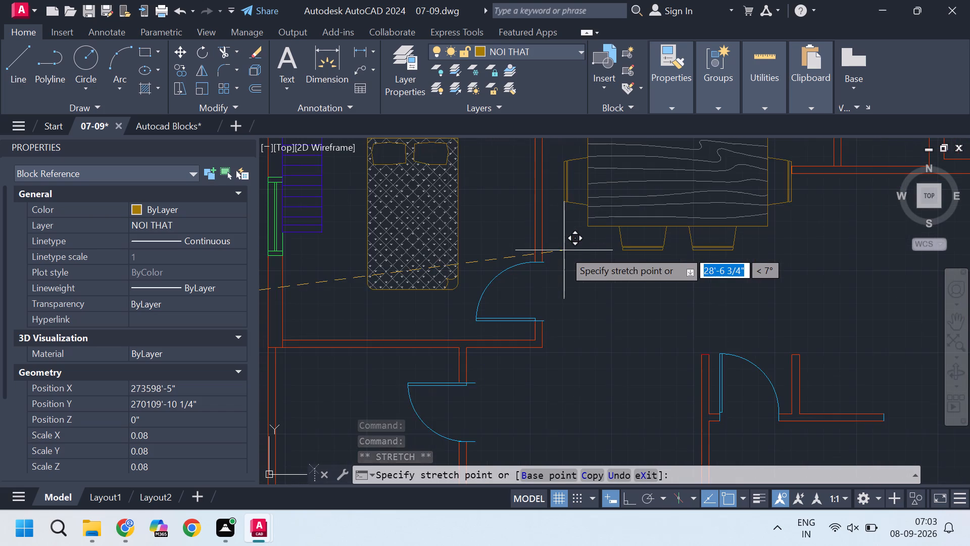
scroll(563, 250, down, 1)
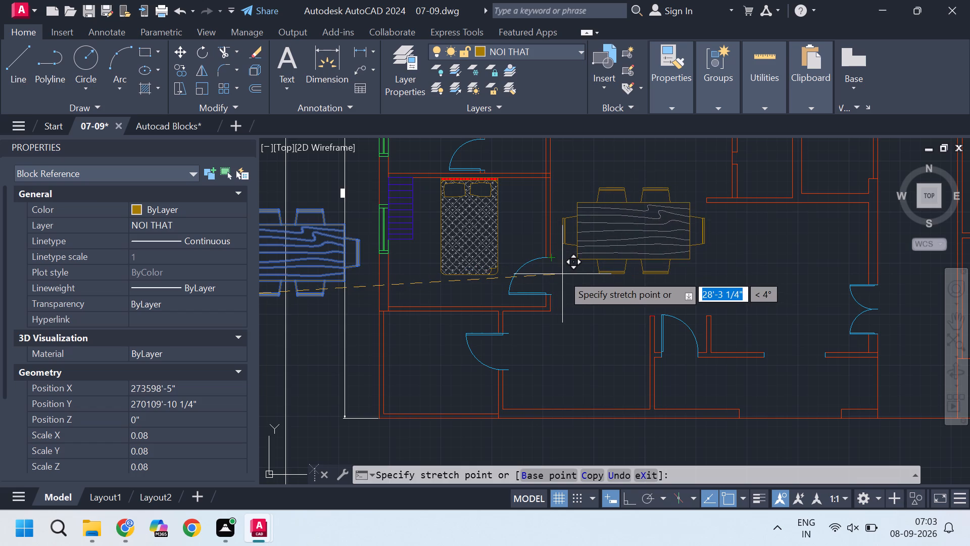
click(563, 274)
scroll(597, 316, down, 2)
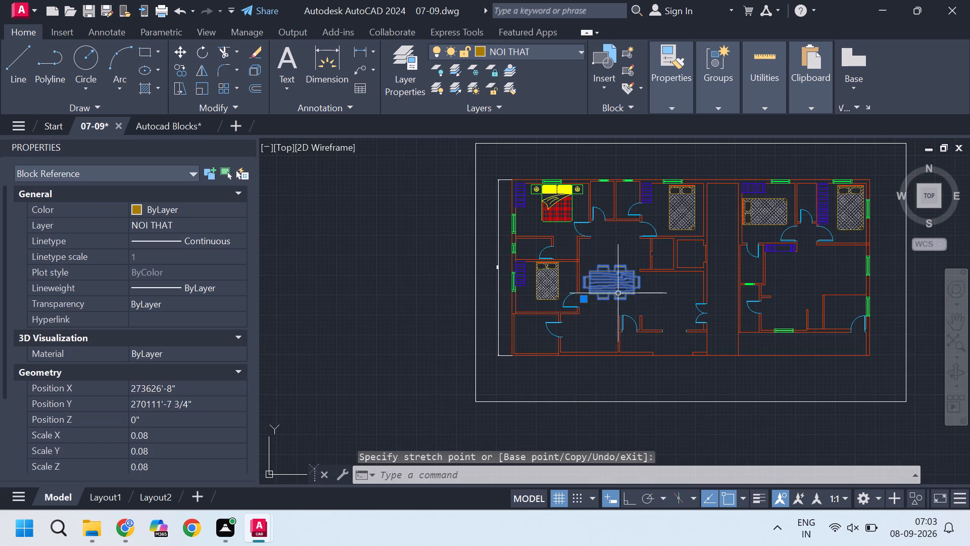
scroll(618, 293, up, 1)
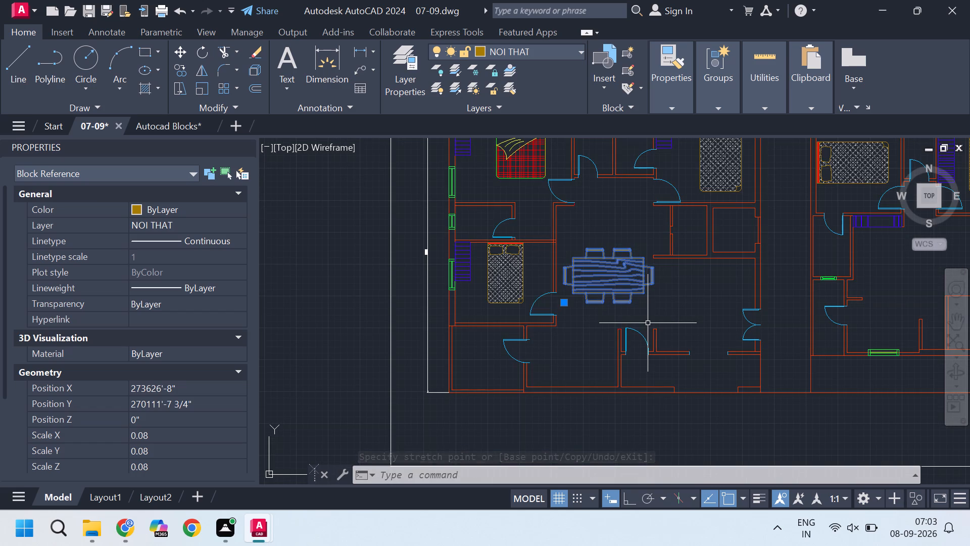
Scale the dining table in the west unit's hall down slightly, freehand, about the southwest corner of its top.
scroll(637, 283, up, 3)
scroll(636, 283, down, 1)
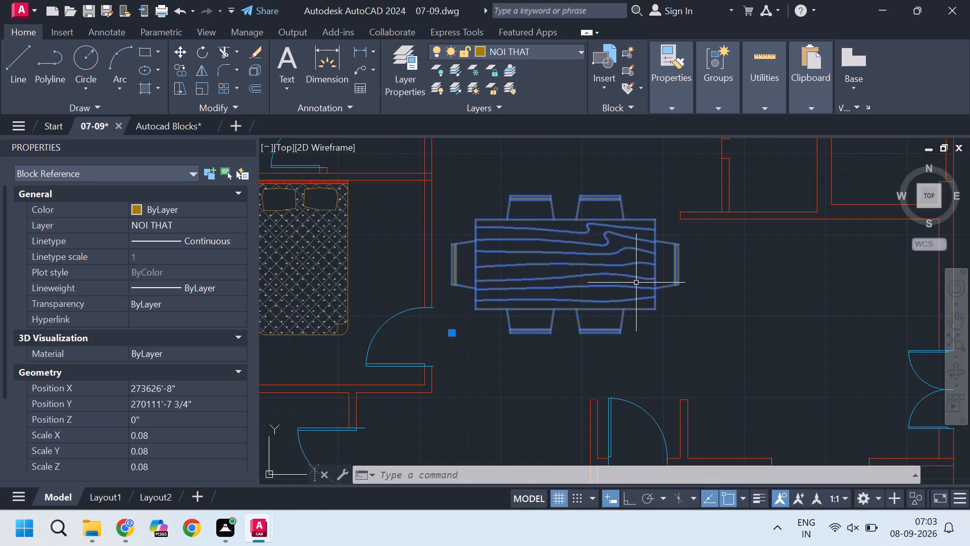
text(sc)
key(Return)
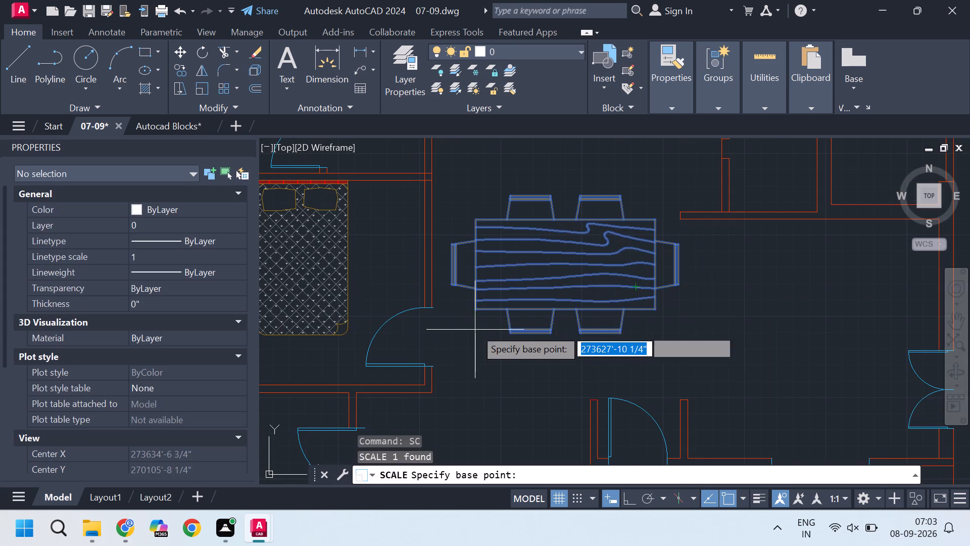
click(462, 322)
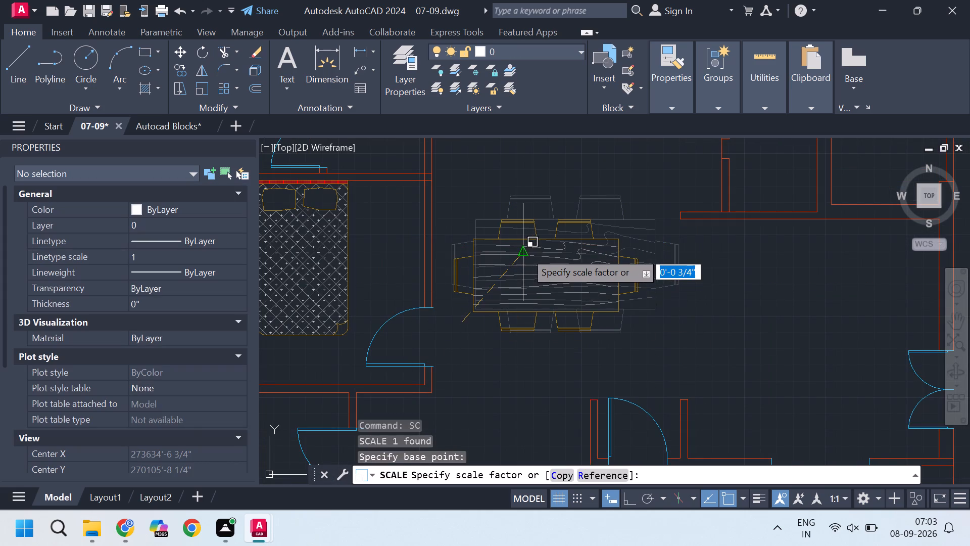
click(533, 245)
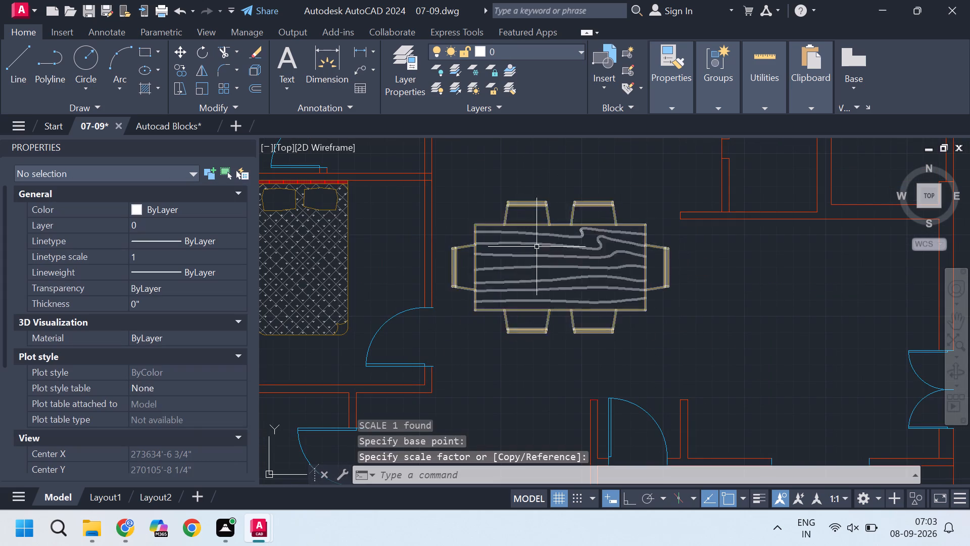
Fine-tune the dining table's position in the west unit's hall, shifting it about 3" west and 1" north overall.
click(551, 223)
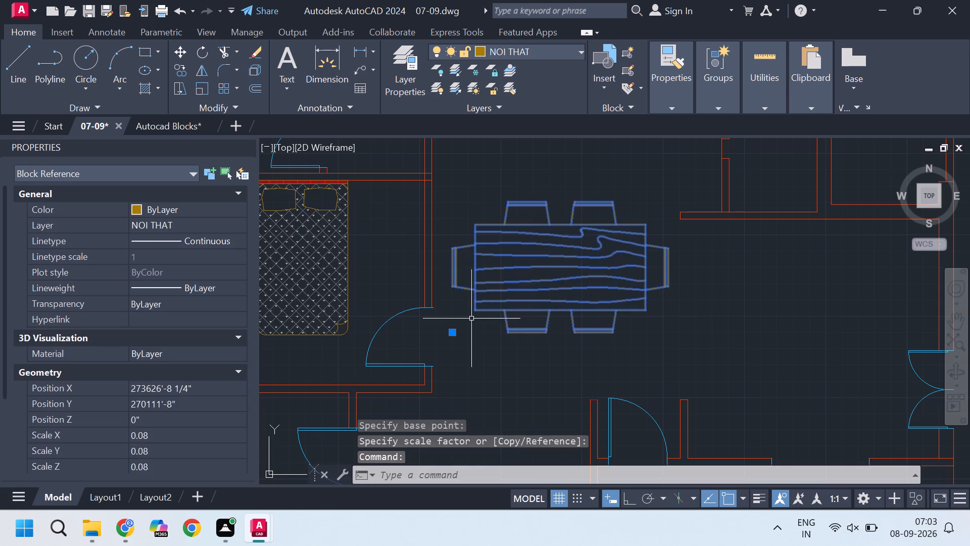
click(451, 333)
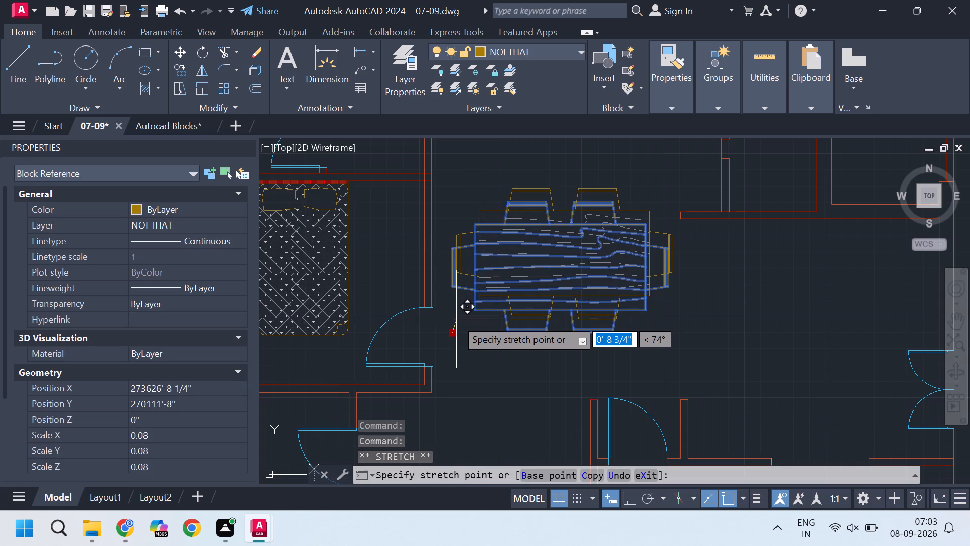
click(456, 319)
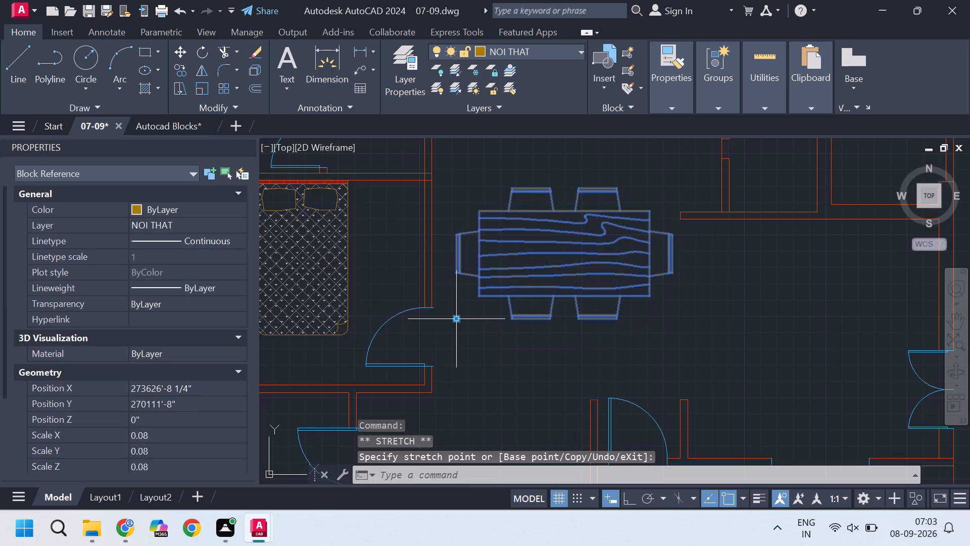
click(456, 321)
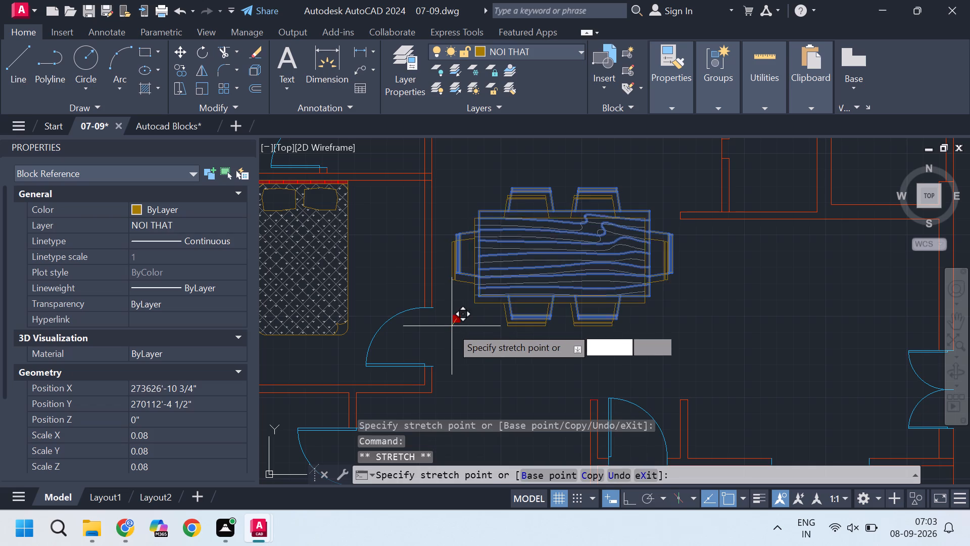
click(447, 332)
scroll(457, 354, down, 4)
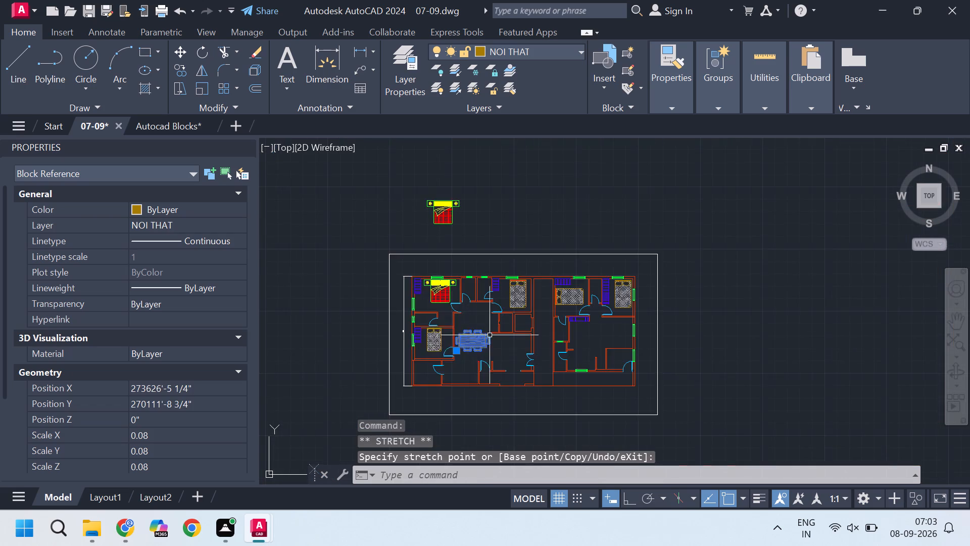
scroll(489, 332, up, 2)
key(Escape)
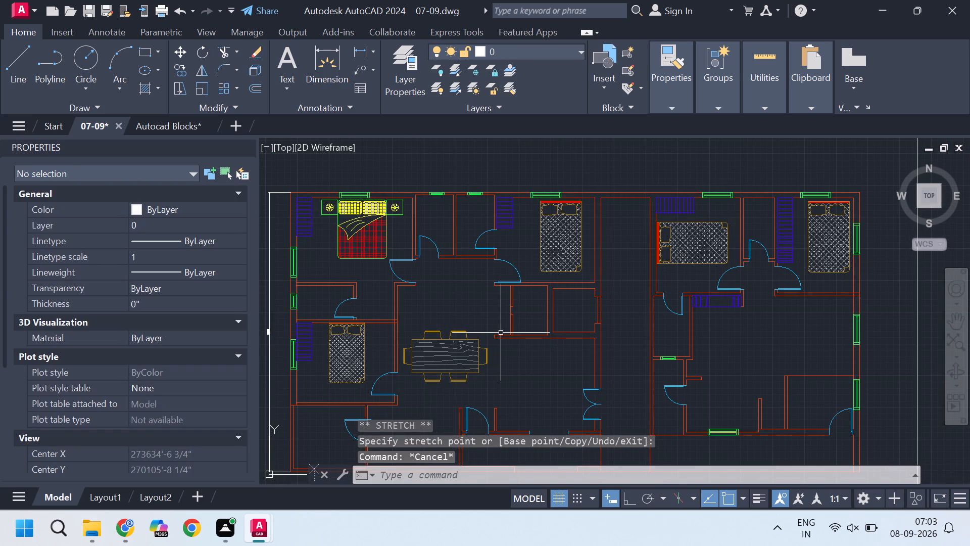
Copy the dining table about 41'-6" east and 2' north into the east unit's open room south of the bedrooms.
click(473, 345)
text(co)
key(Return)
click(434, 356)
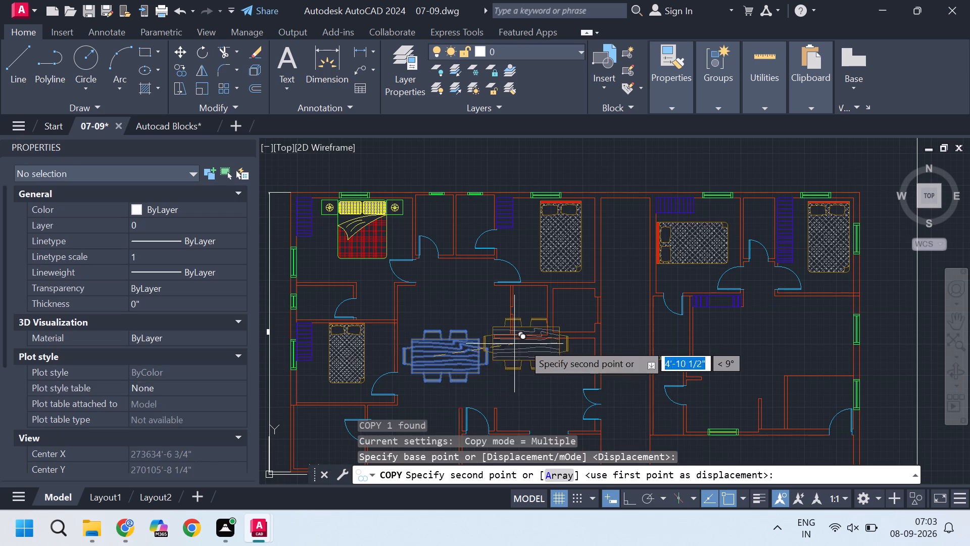
scroll(733, 338, up, 2)
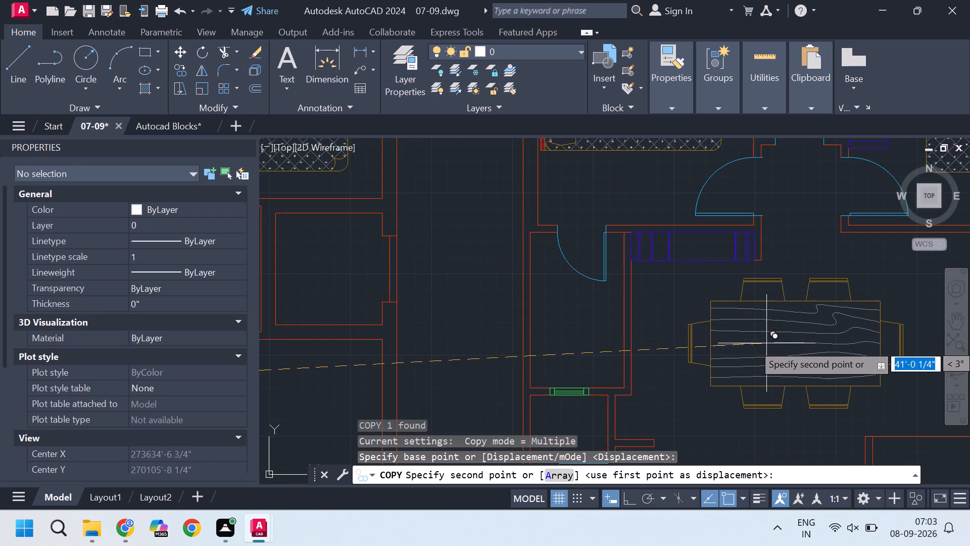
click(778, 346)
scroll(779, 347, down, 3)
key(Escape)
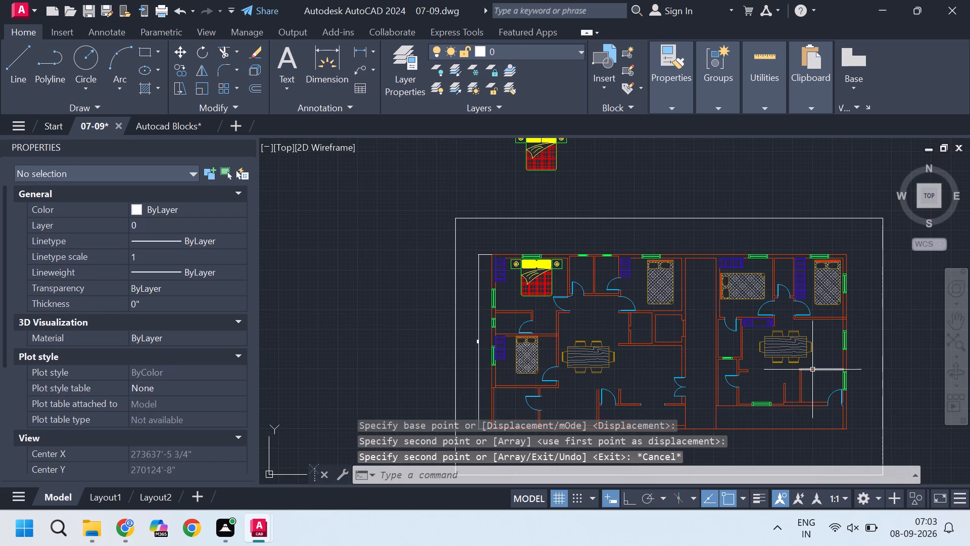
Move the east unit's dining table a little over 1' west.
scroll(803, 361, up, 3)
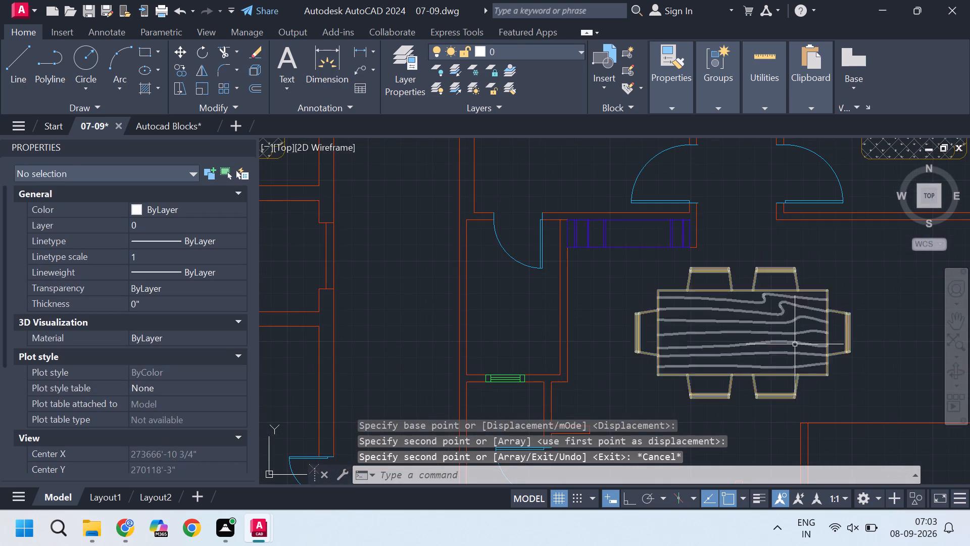
click(788, 345)
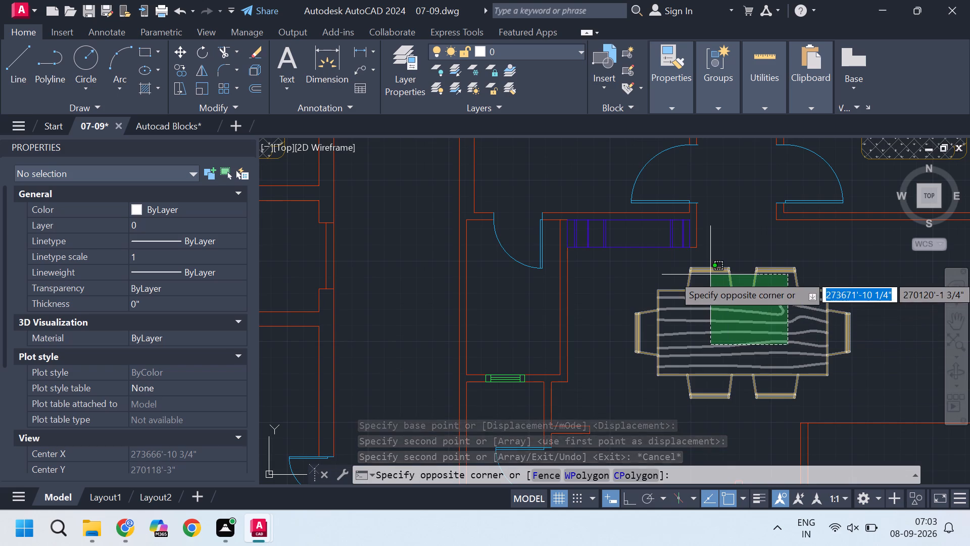
key(Escape)
click(707, 269)
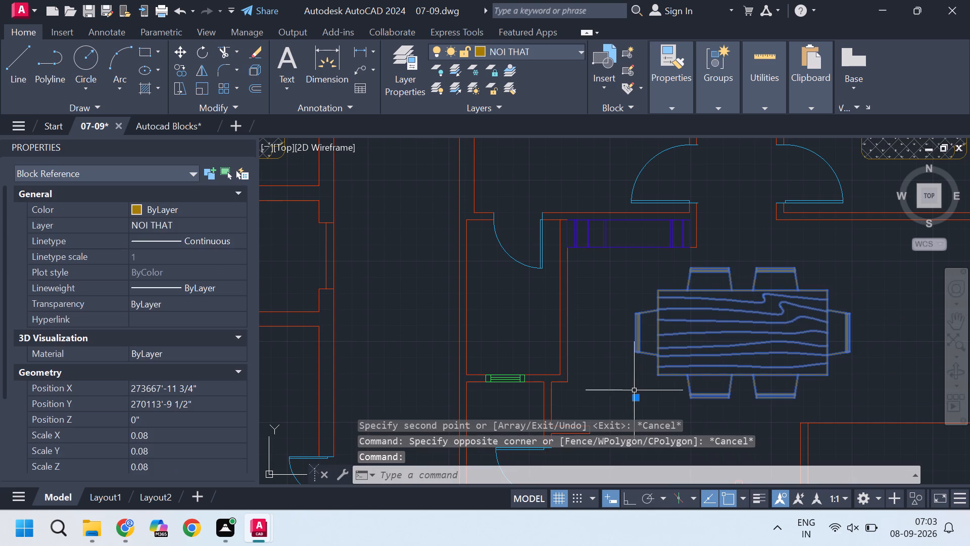
click(634, 397)
click(611, 398)
key(Escape)
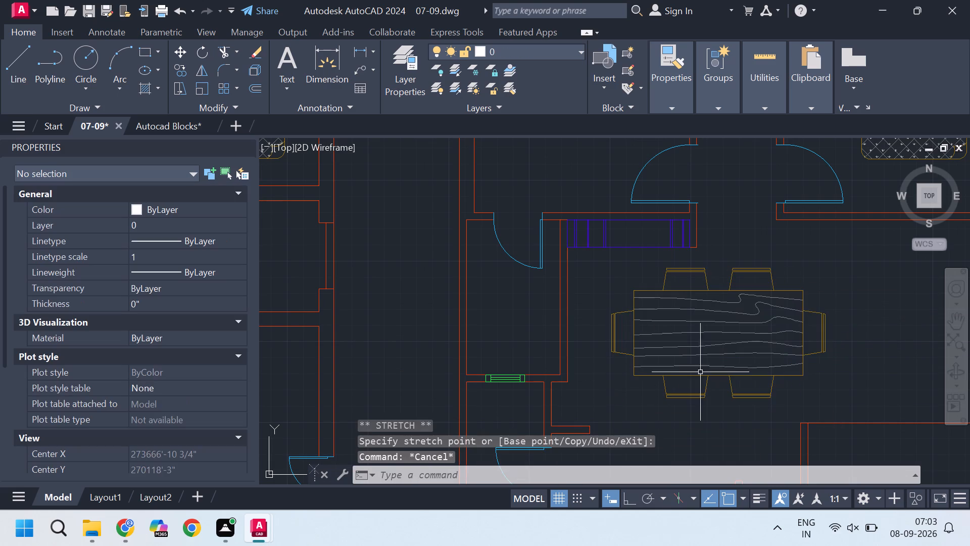
scroll(749, 362, down, 3)
scroll(757, 360, up, 1)
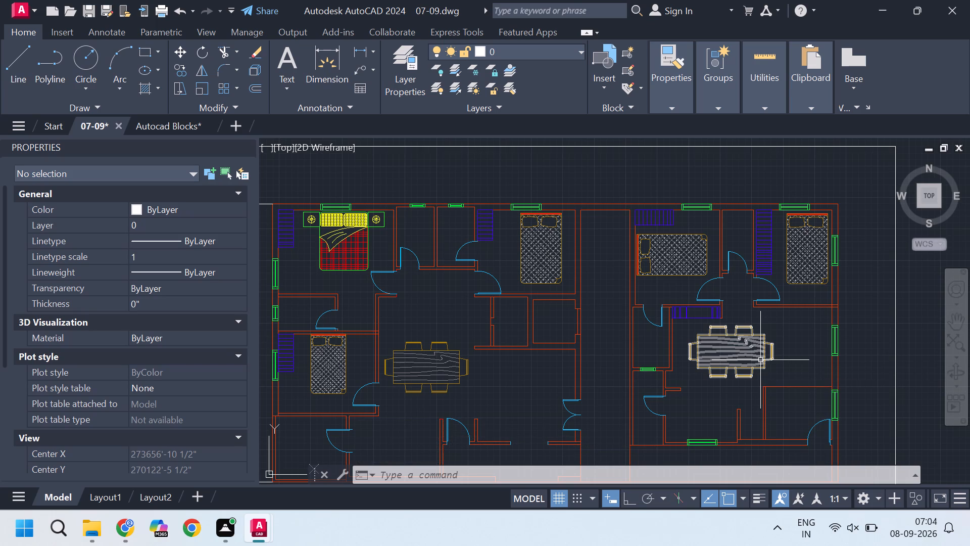
Switch to the Autocad Blocks drawing and browse the furniture section's sofa sets for a suitable L-shaped one.
click(190, 125)
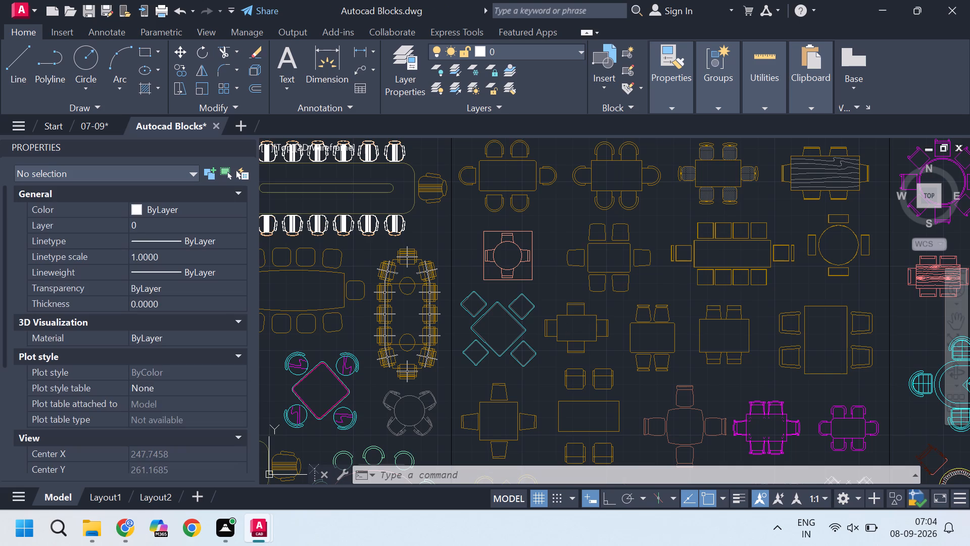
scroll(601, 283, down, 4)
middle_drag(696, 367, 615, 260)
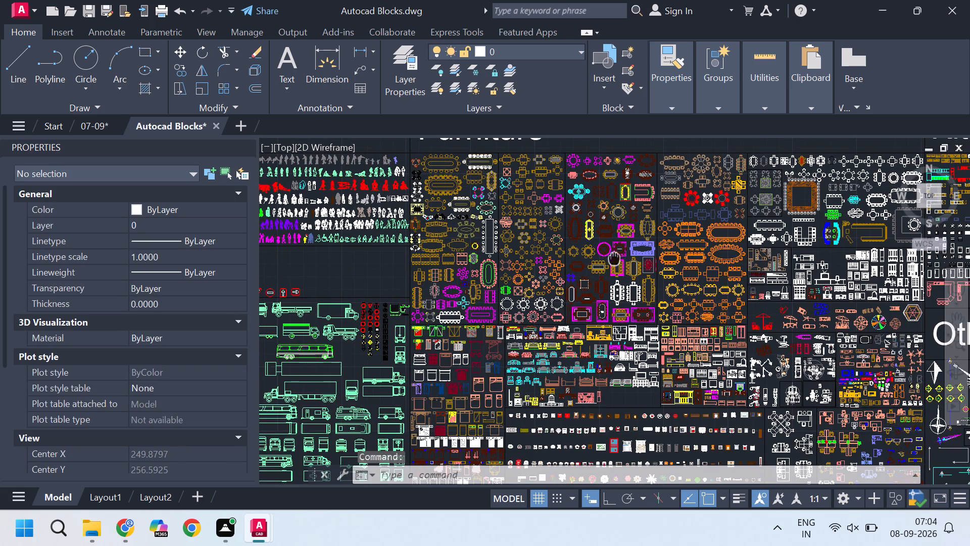
scroll(588, 277, down, 1)
scroll(526, 363, up, 3)
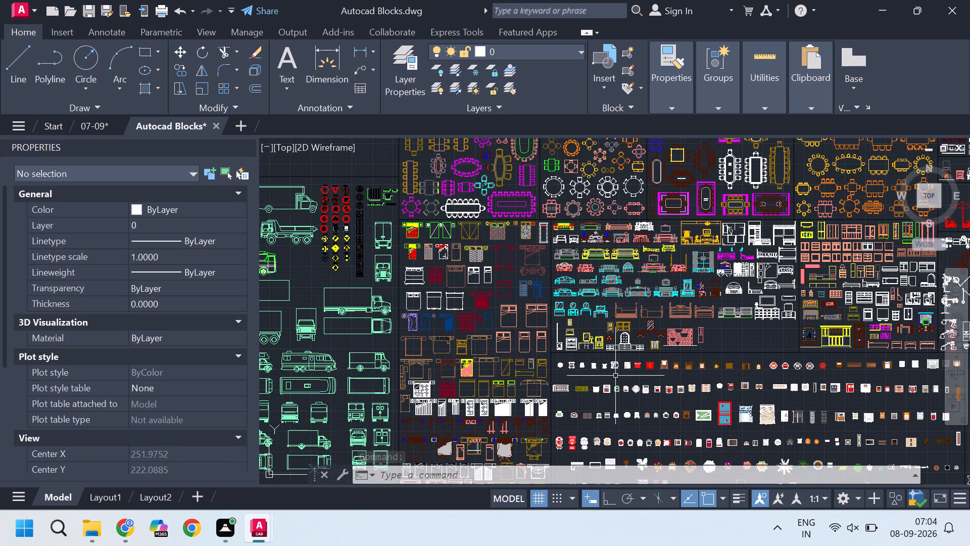
middle_drag(627, 379, 572, 214)
scroll(458, 322, down, 3)
scroll(478, 424, up, 2)
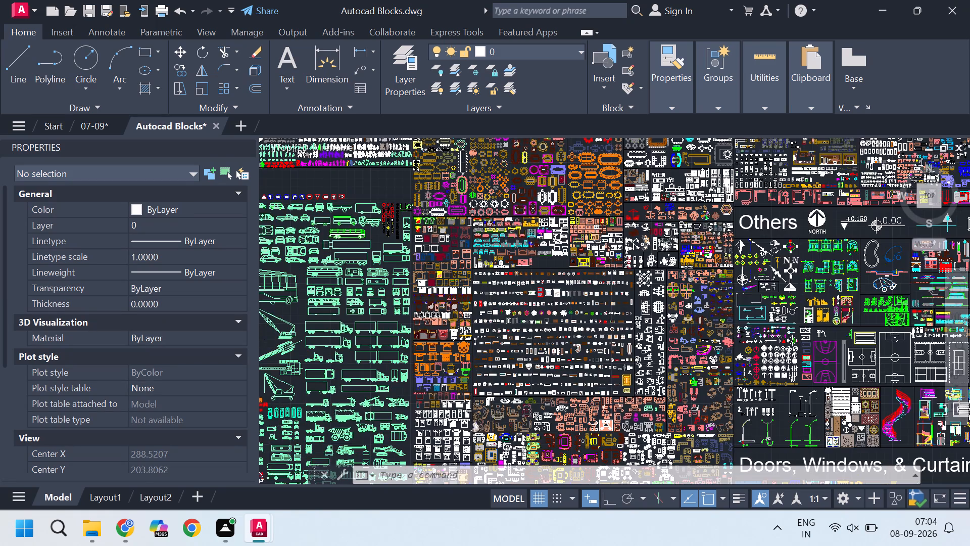
scroll(478, 424, up, 2)
scroll(382, 336, up, 3)
scroll(477, 357, down, 2)
scroll(457, 317, down, 2)
scroll(597, 376, up, 2)
scroll(528, 339, up, 2)
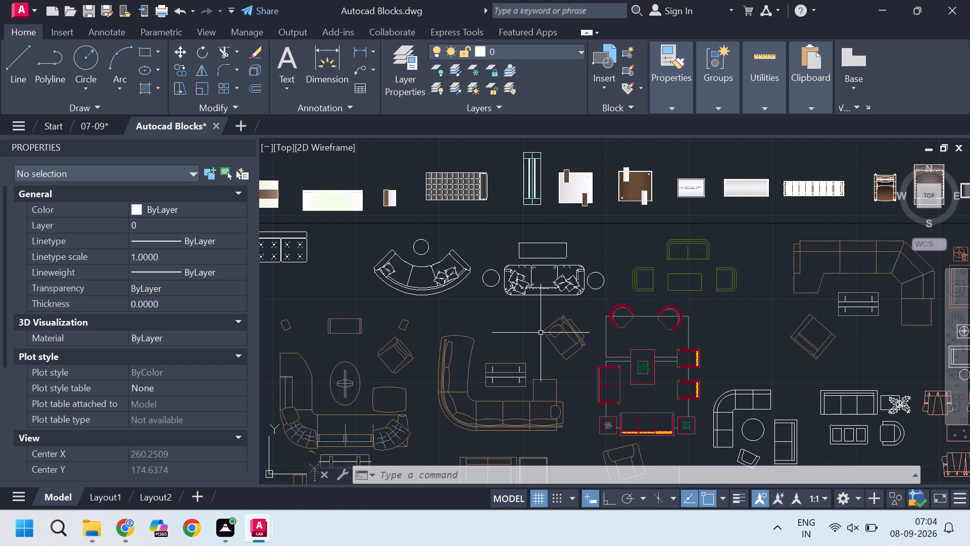
scroll(550, 337, down, 3)
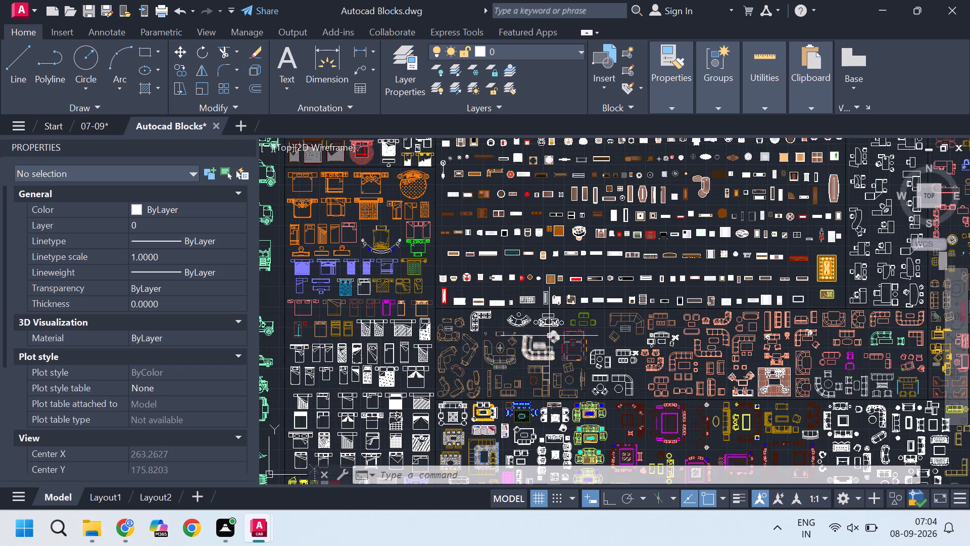
scroll(533, 382, up, 2)
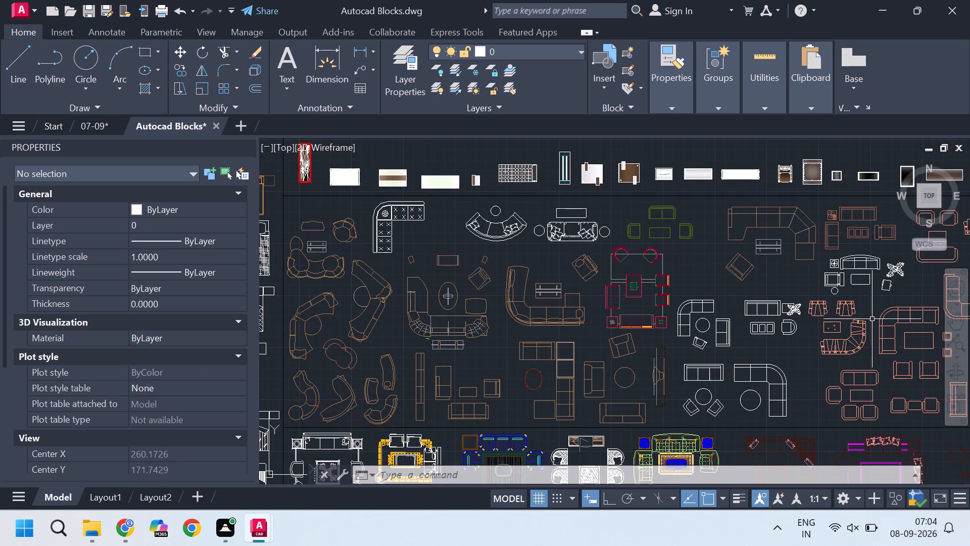
middle_drag(891, 309, 791, 300)
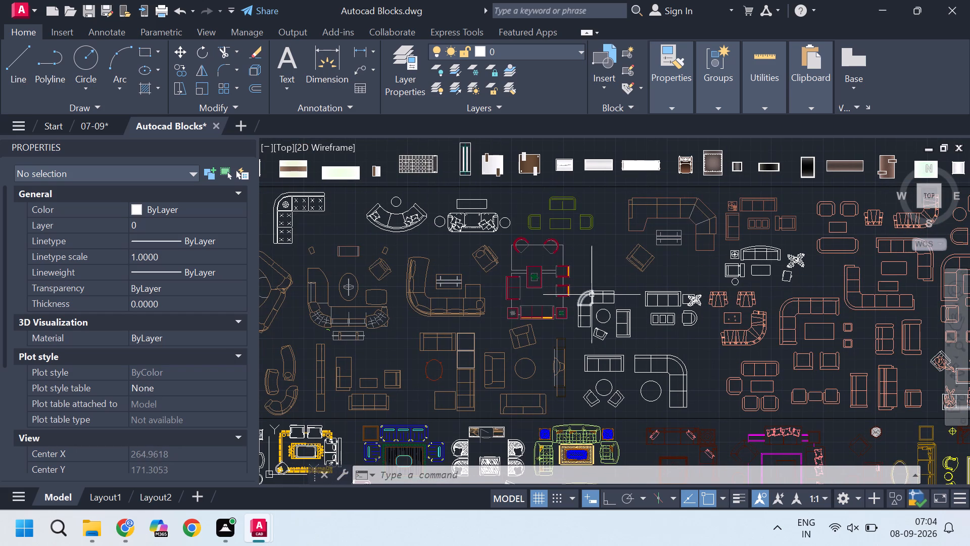
scroll(582, 292, up, 1)
scroll(582, 292, down, 1)
scroll(678, 278, down, 1)
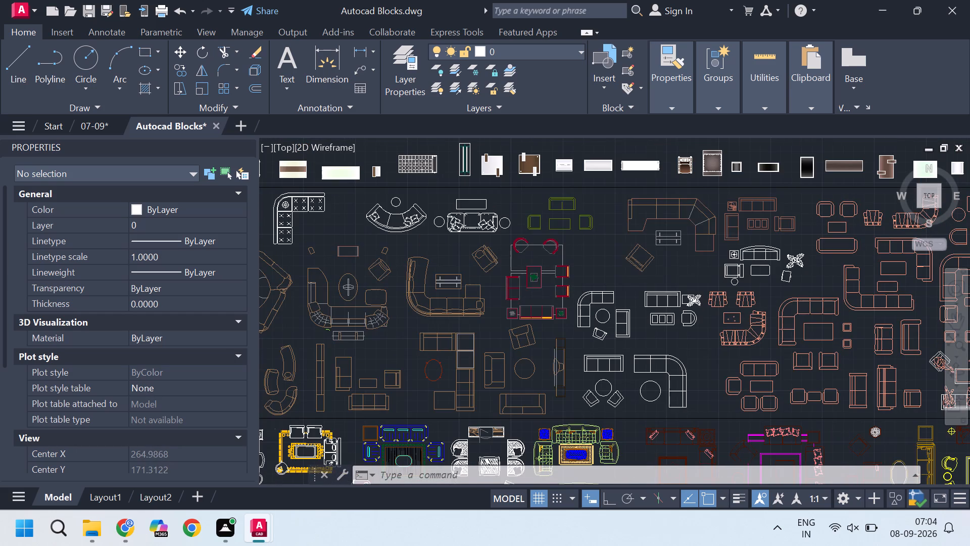
scroll(678, 278, down, 1)
scroll(808, 297, up, 2)
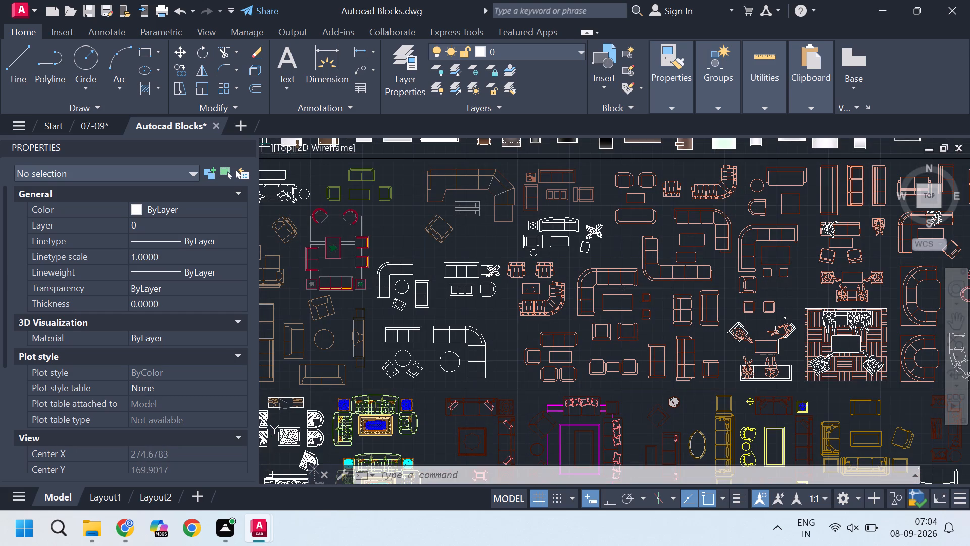
scroll(623, 288, up, 2)
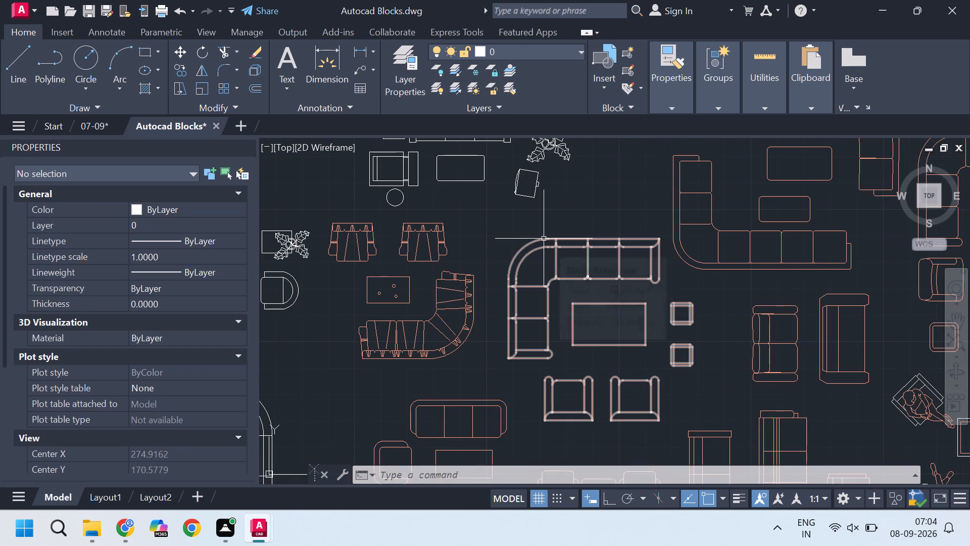
scroll(544, 239, down, 2)
middle_drag(674, 283, 566, 306)
scroll(566, 306, up, 1)
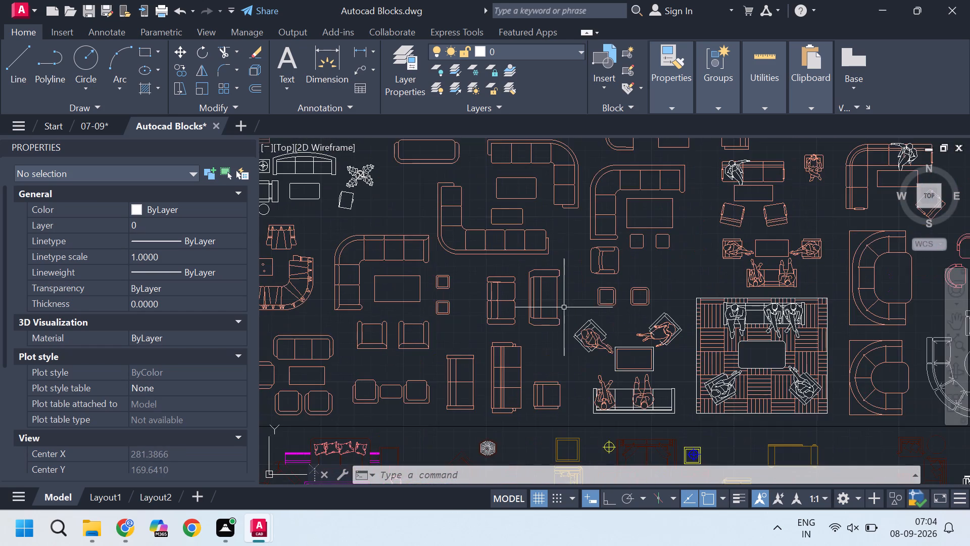
scroll(564, 307, down, 2)
scroll(591, 246, up, 2)
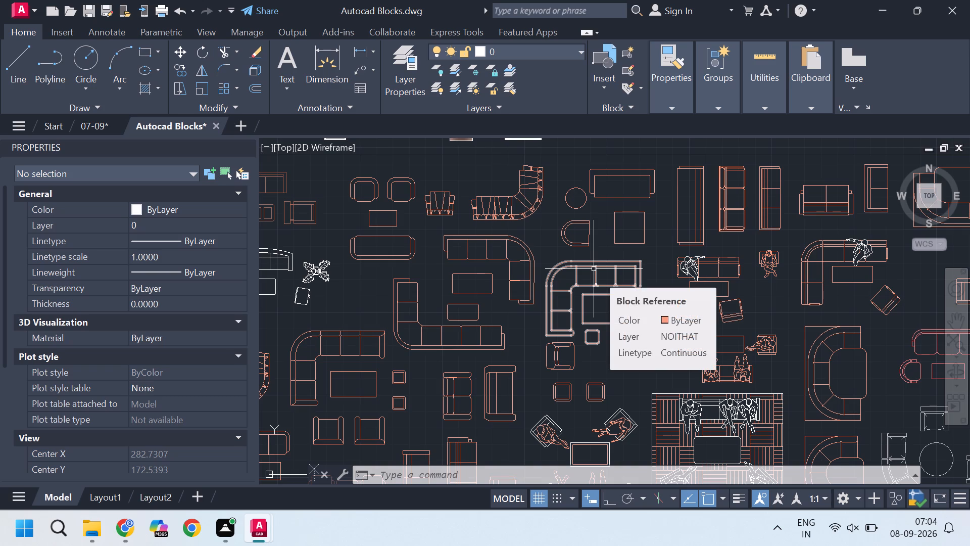
Copy the L-shaped sofa set with a table and two stools from the library into the 07-09 plan's southeast corner room.
click(594, 269)
key(ctrl+c)
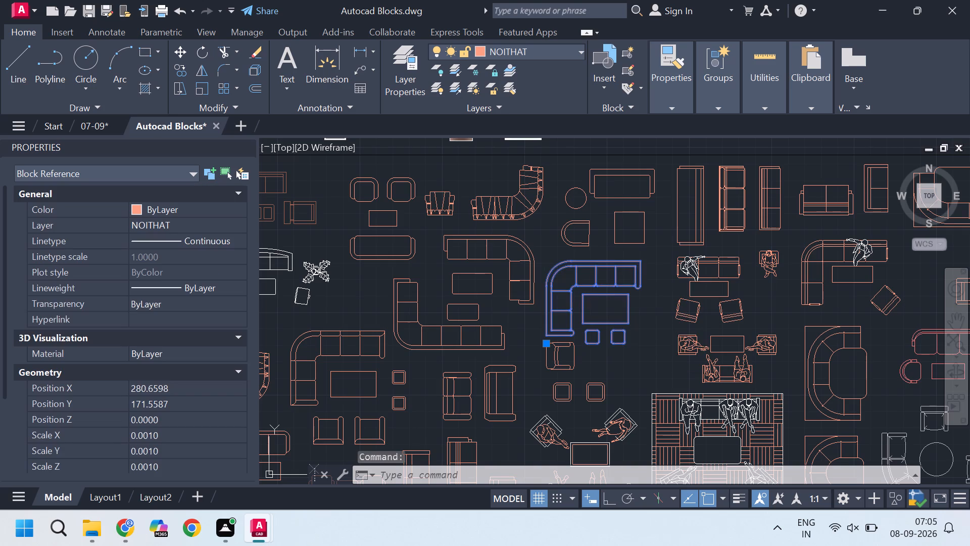
click(84, 126)
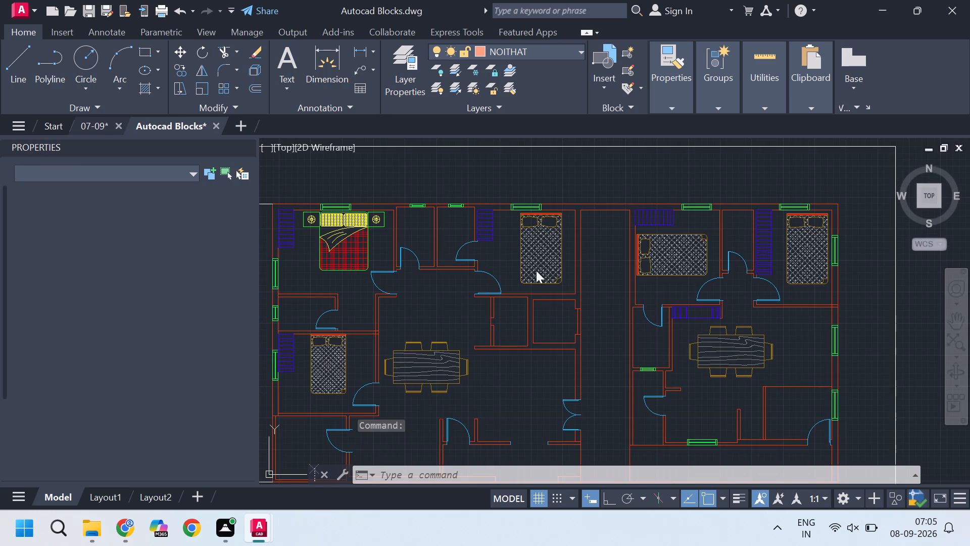
key(ctrl+v)
scroll(539, 275, down, 2)
scroll(577, 332, up, 2)
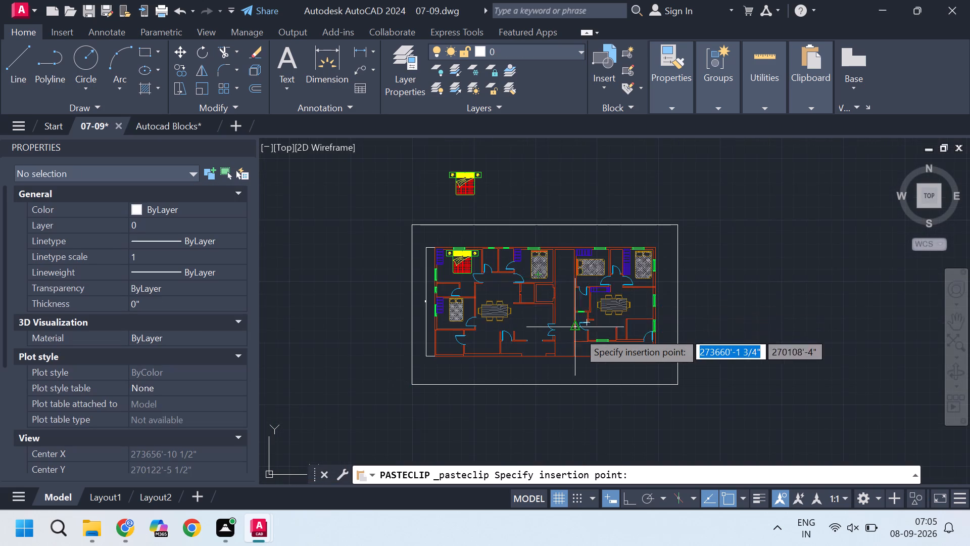
scroll(578, 332, up, 1)
scroll(635, 340, up, 2)
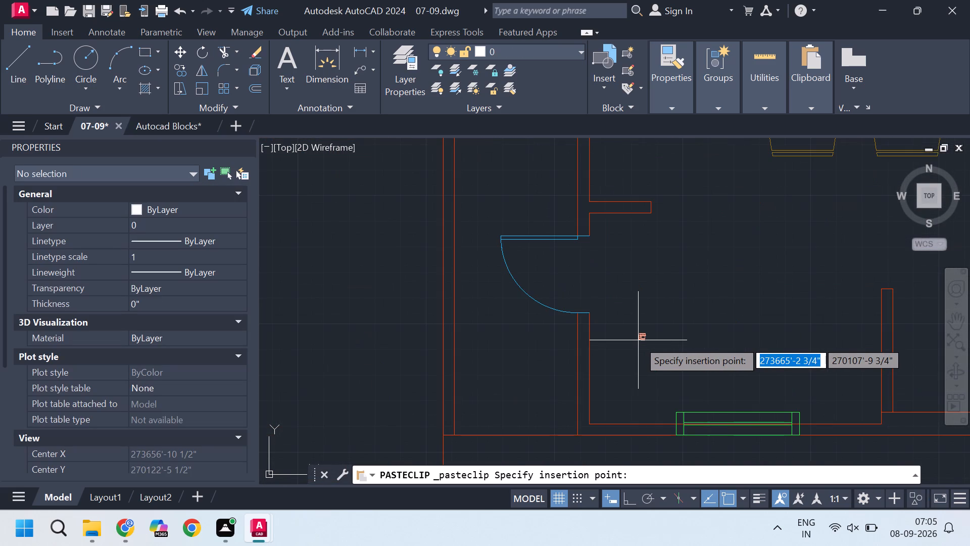
scroll(634, 338, down, 2)
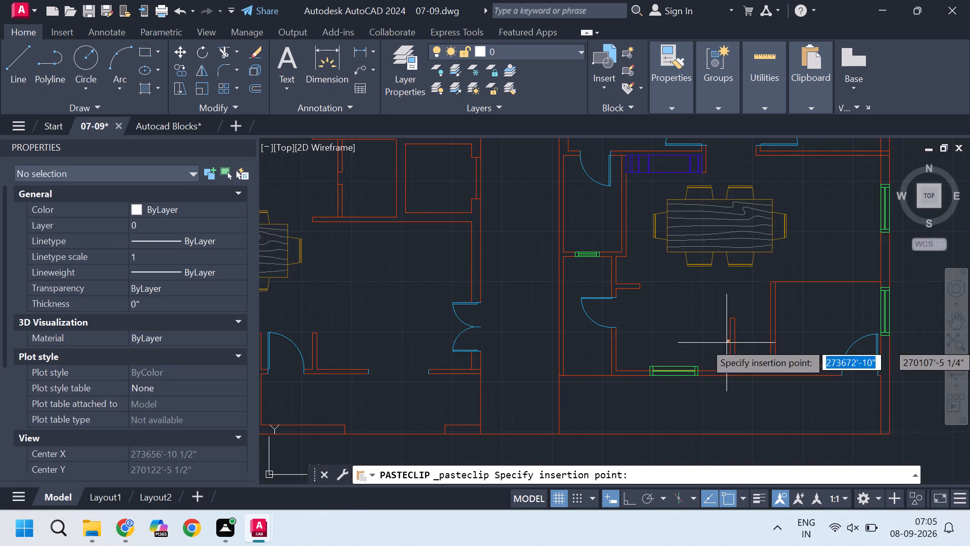
scroll(744, 343, up, 3)
middle_drag(777, 357, 578, 332)
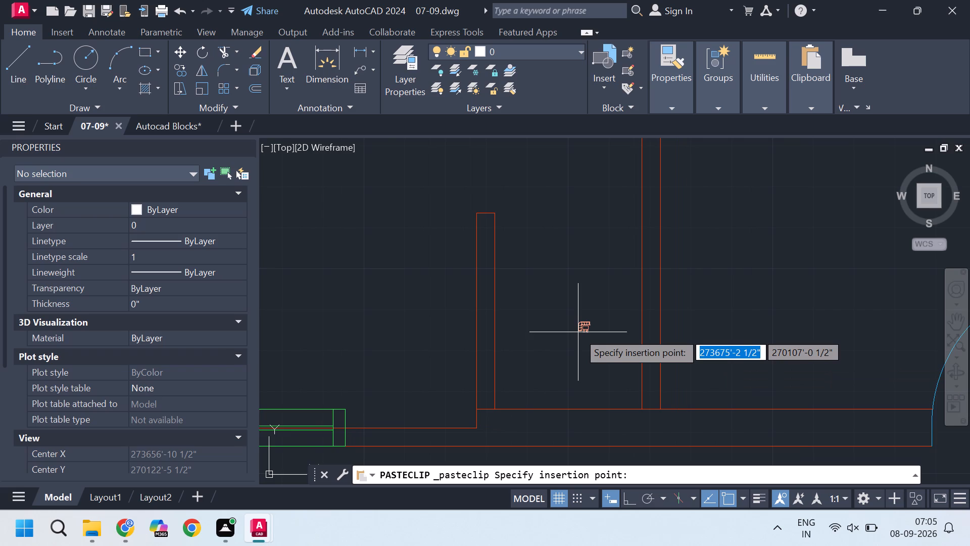
scroll(681, 378, up, 2)
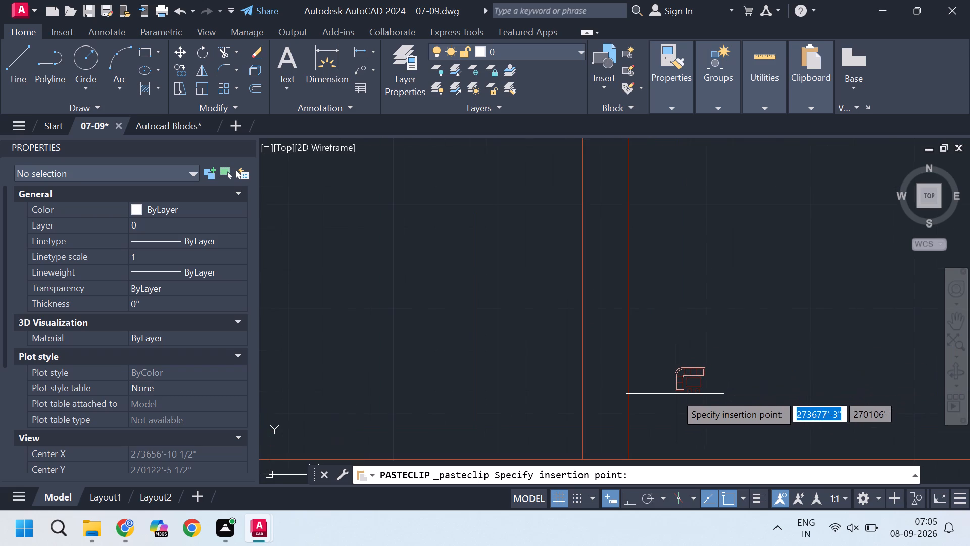
scroll(672, 392, down, 2)
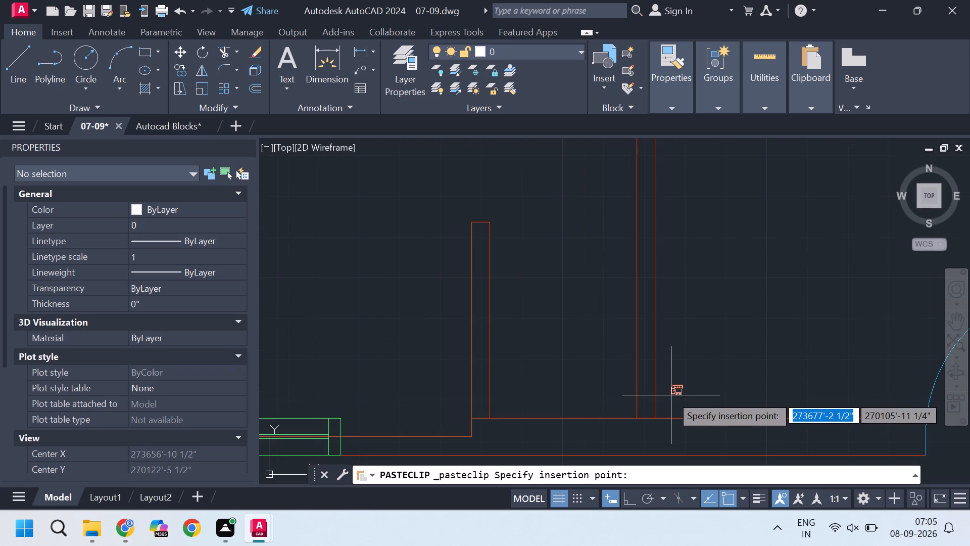
click(671, 395)
Rotate the pasted sofa set 90° counterclockwise about its curved corner.
scroll(673, 393, up, 4)
click(663, 370)
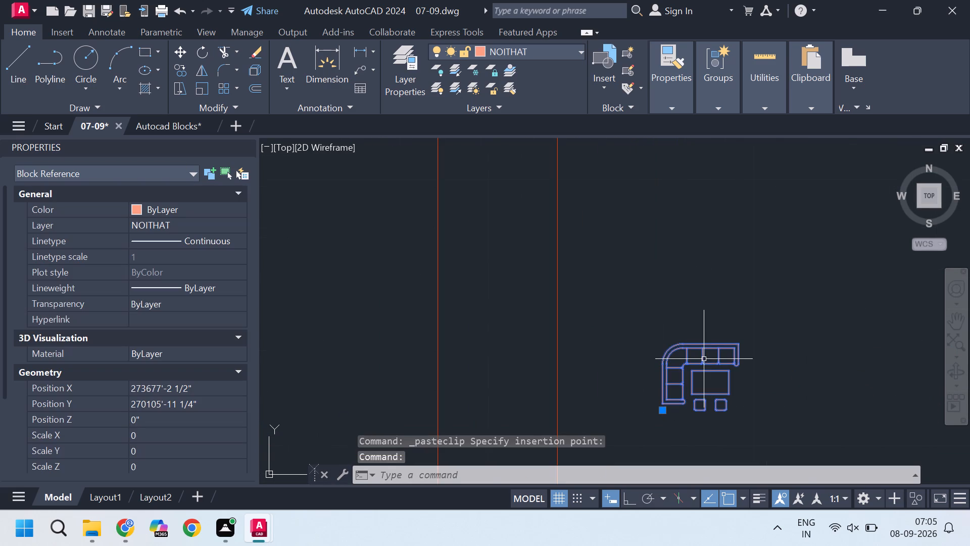
text(ro)
key(Return)
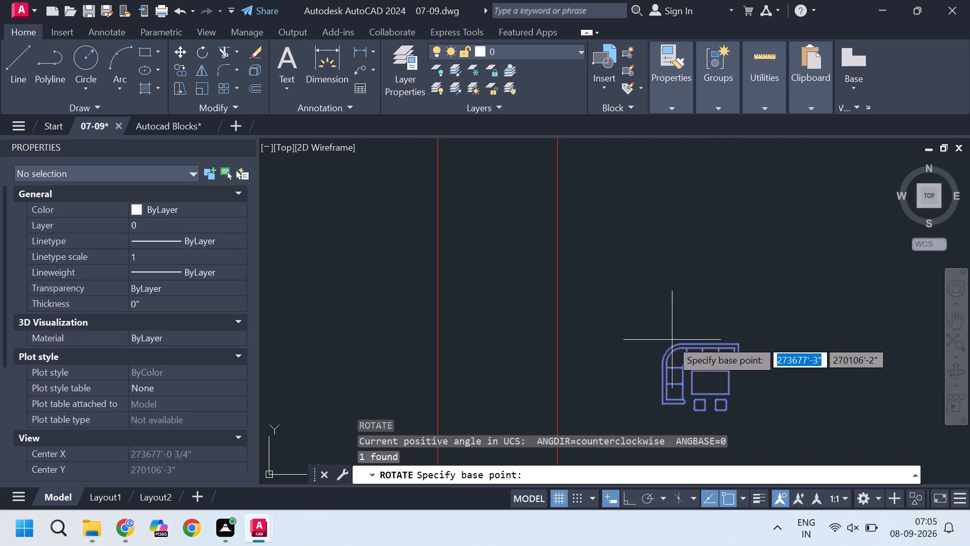
click(666, 352)
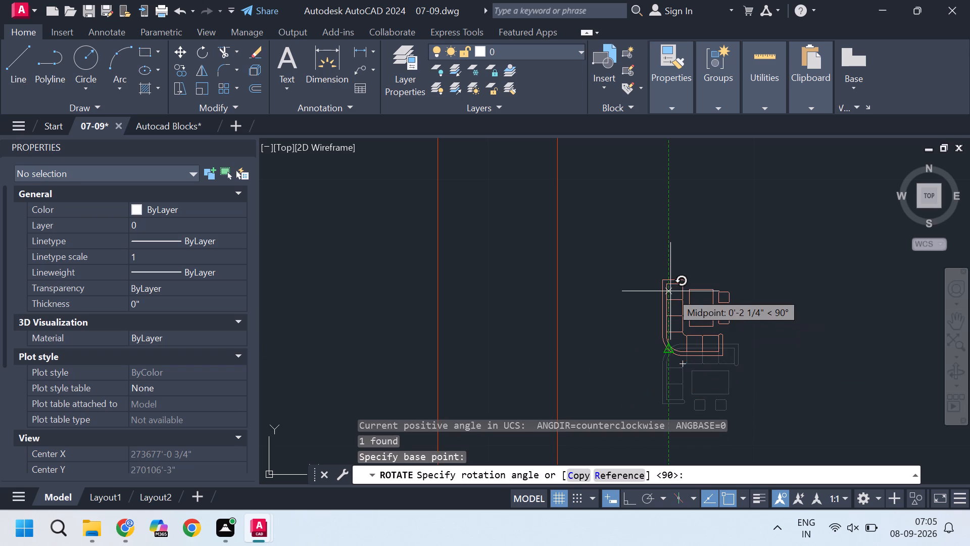
click(670, 291)
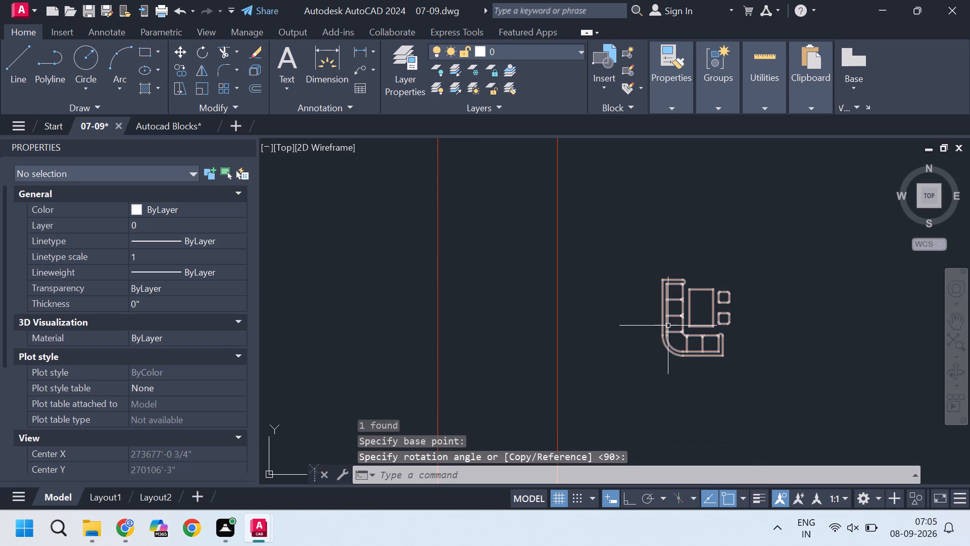
Scale the sofa set up freehand to a block scale of about 0.06, using the southeast room's southwest inner corner as base point.
click(667, 325)
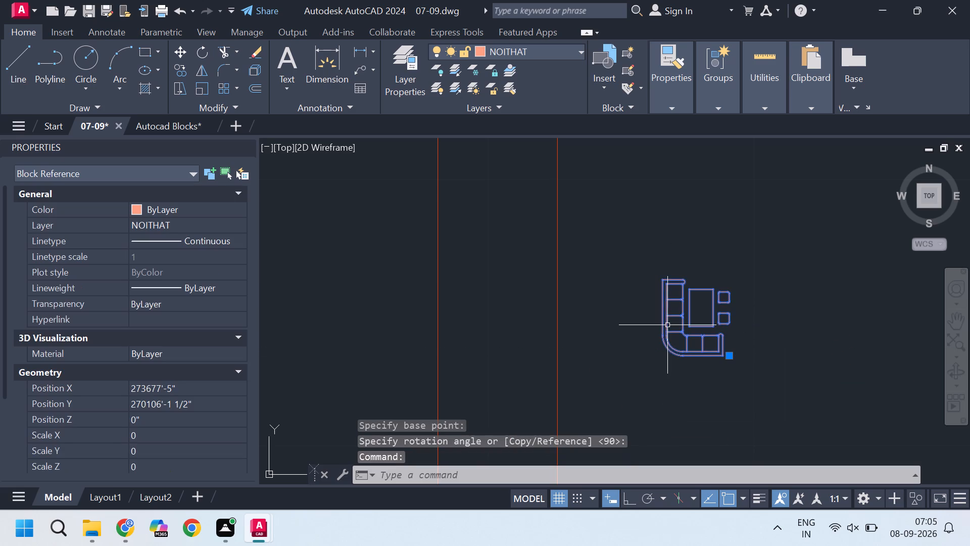
key(s)
key(c)
key(Return)
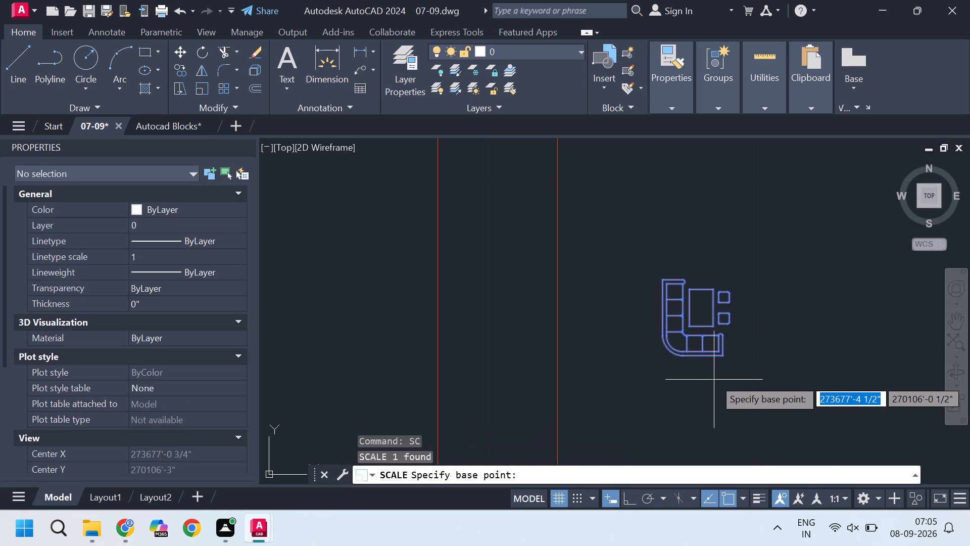
scroll(712, 377, down, 3)
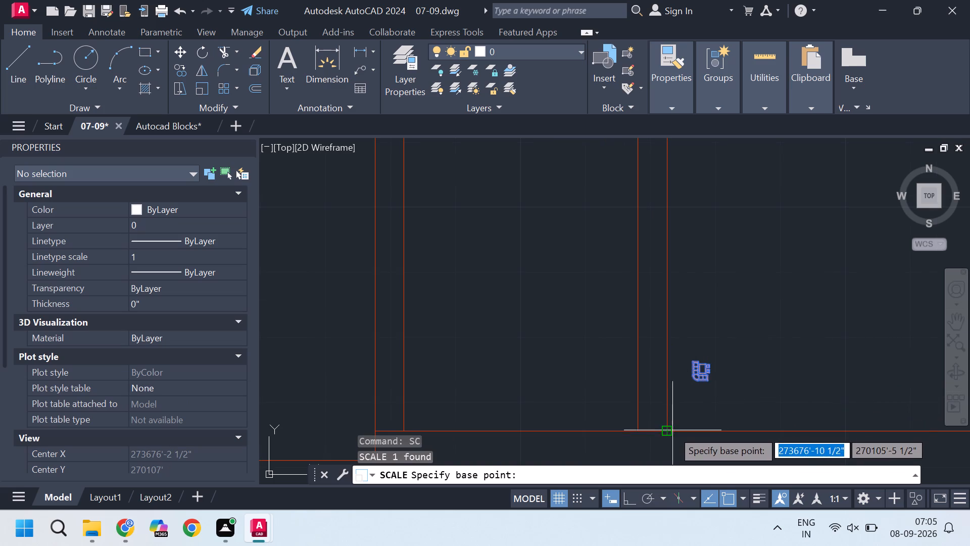
click(671, 430)
scroll(702, 381, down, 4)
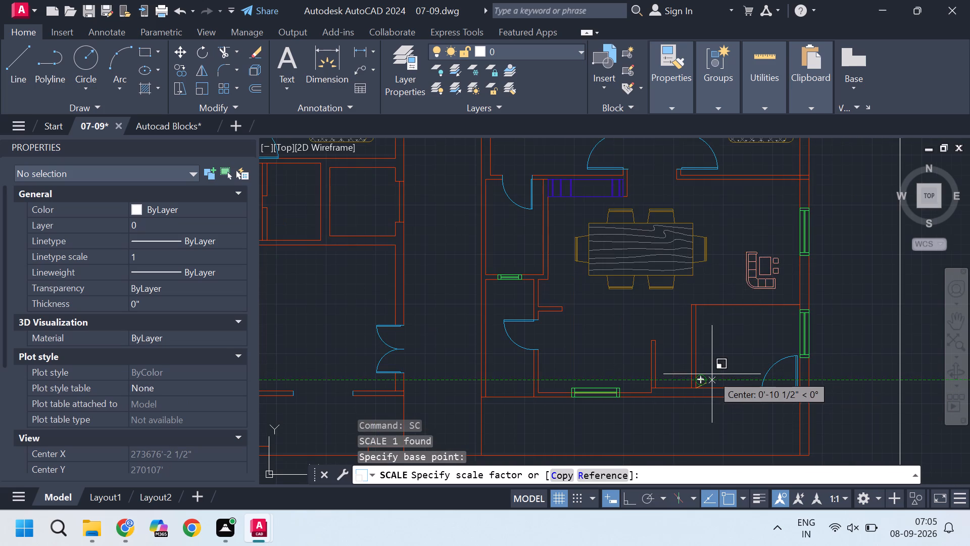
scroll(712, 374, down, 2)
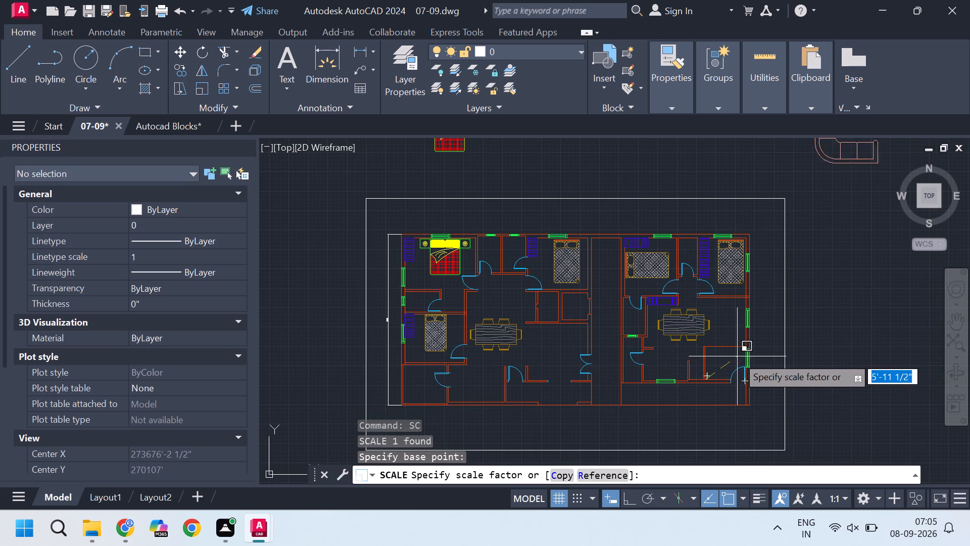
click(734, 359)
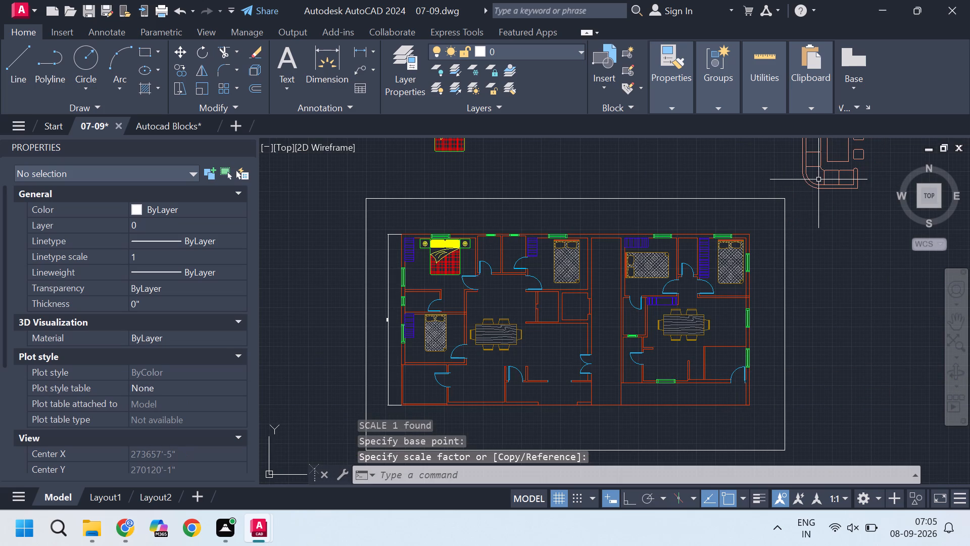
Move the enlarged sofa set from northeast of the plan to the empty space just east of the outer boundary.
click(812, 185)
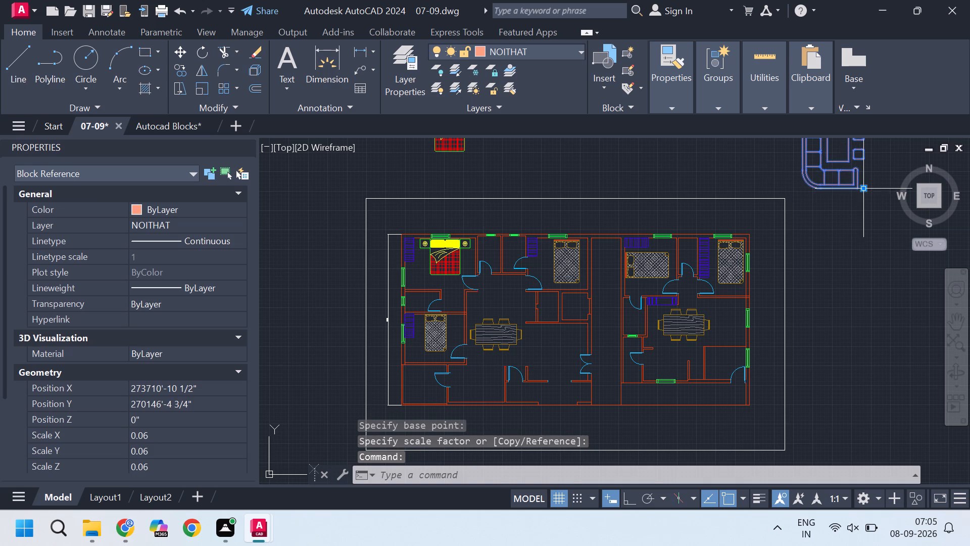
click(861, 188)
scroll(760, 347, up, 3)
scroll(706, 354, down, 3)
scroll(691, 388, up, 1)
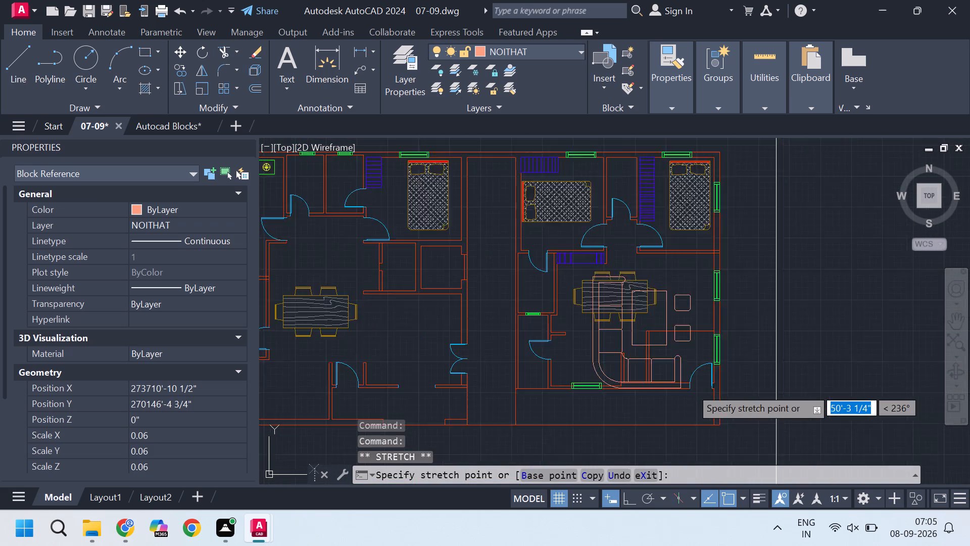
scroll(691, 388, up, 2)
scroll(647, 372, up, 2)
scroll(684, 376, down, 2)
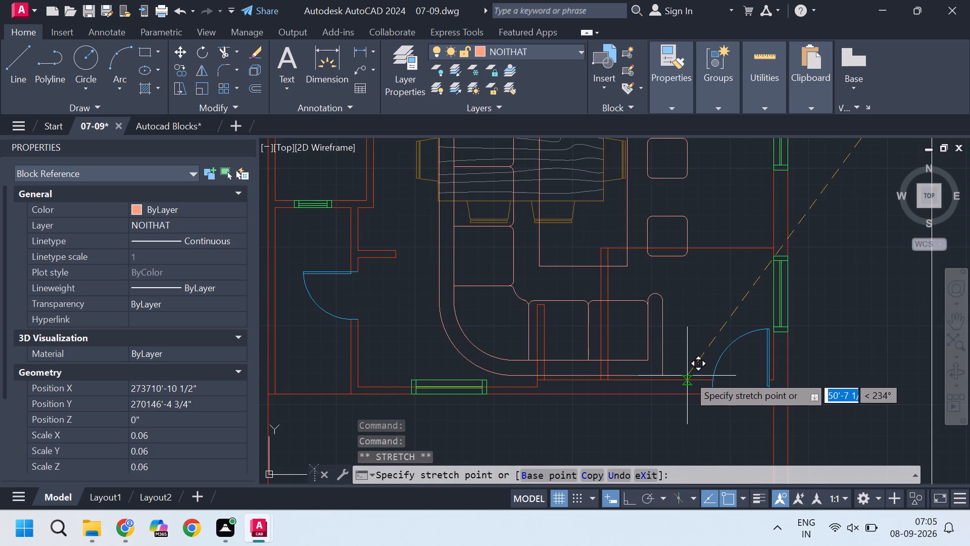
scroll(691, 375, down, 4)
click(806, 361)
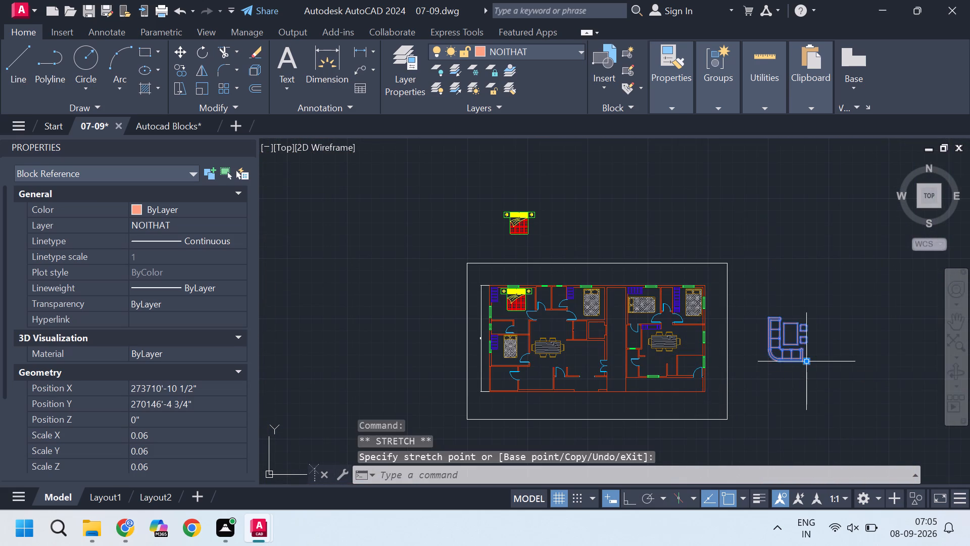
Scale the L-shaped sofa set down freehand to a block scale of about 0.02, using a base point just southwest of it.
scroll(806, 361, up, 2)
text(sc)
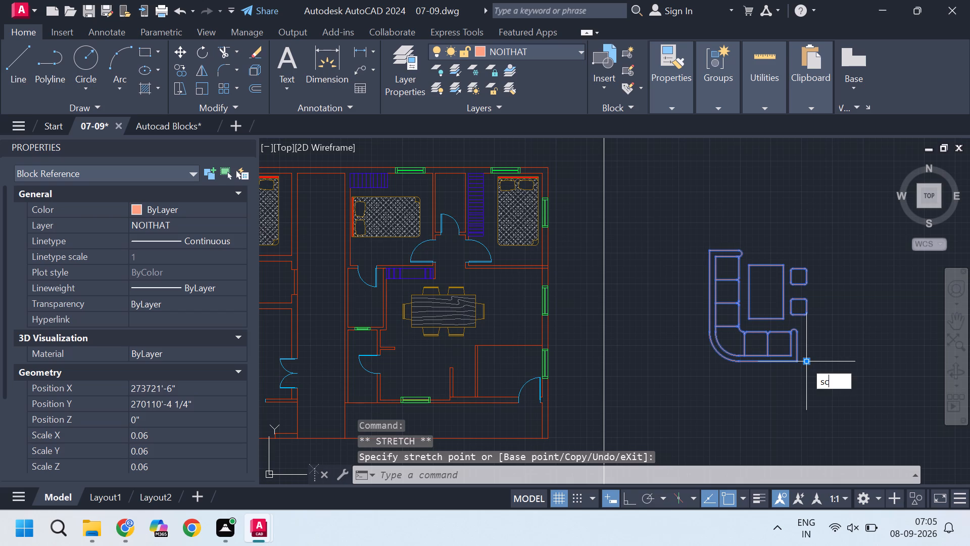
key(Return)
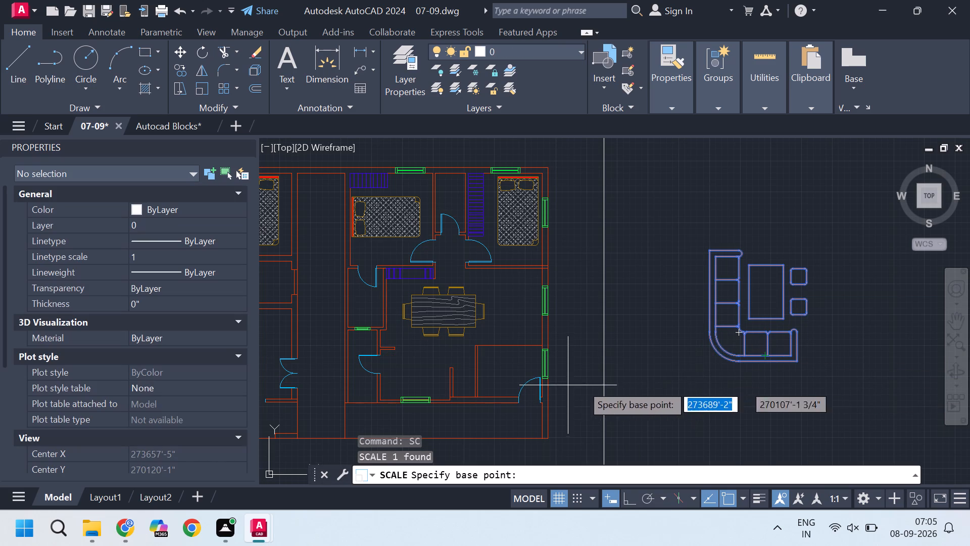
click(701, 385)
scroll(721, 379, up, 2)
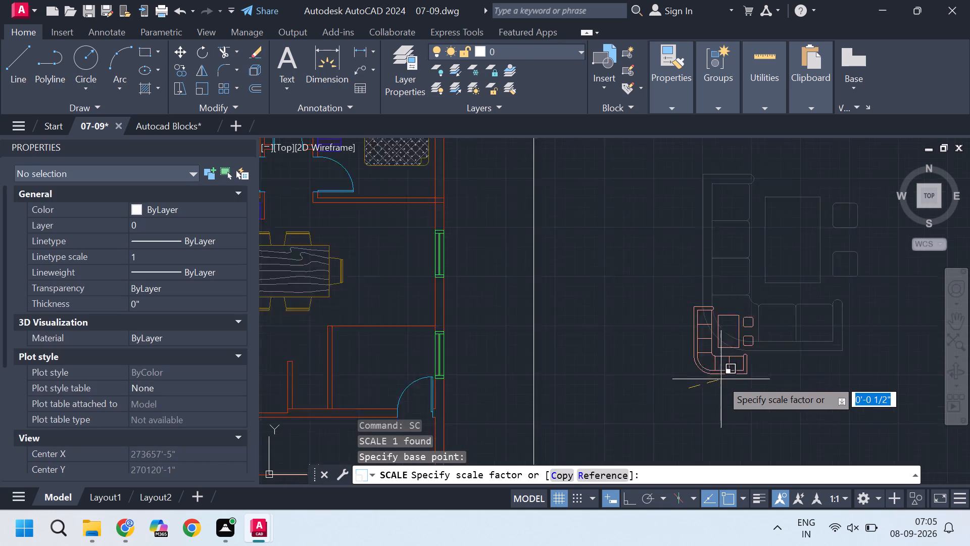
scroll(714, 389, down, 1)
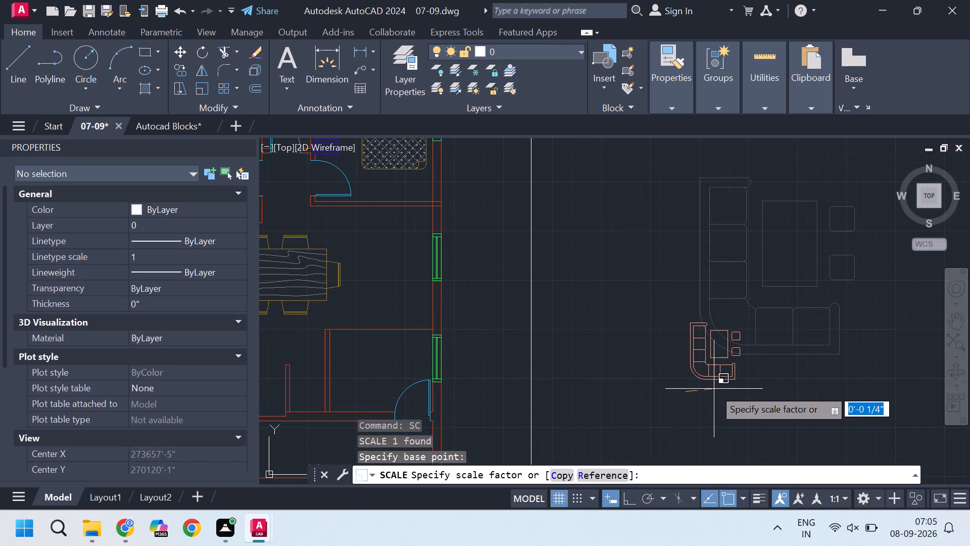
click(716, 389)
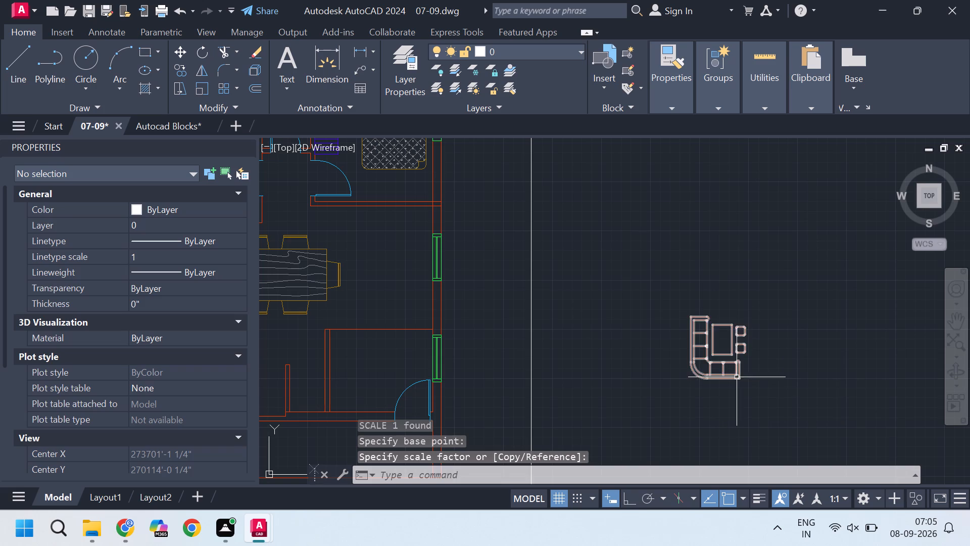
Move the reduced sofa set into the southwest corner of the plan's southeast room, against the south wall.
click(737, 377)
click(747, 382)
scroll(431, 346, down, 2)
scroll(380, 366, up, 4)
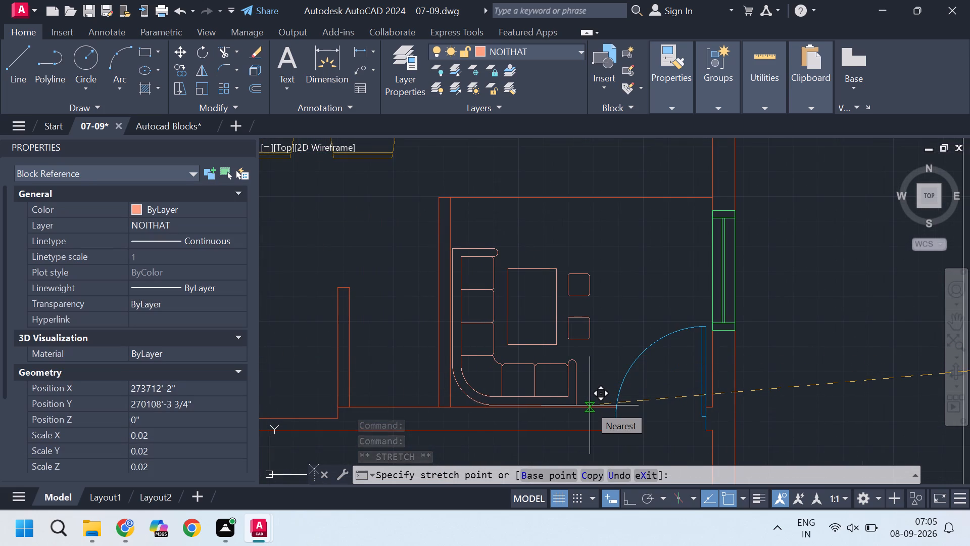
click(590, 405)
scroll(700, 337, down, 2)
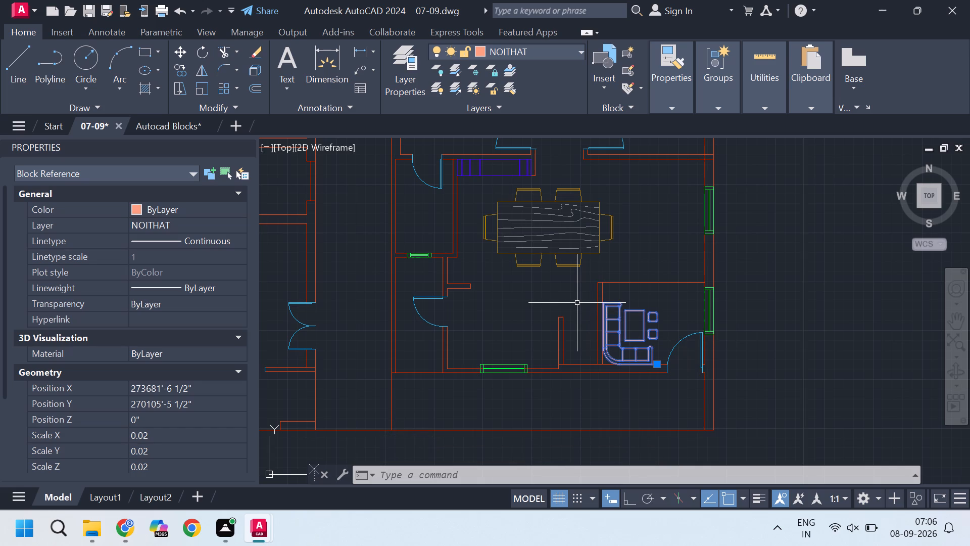
scroll(560, 308, down, 2)
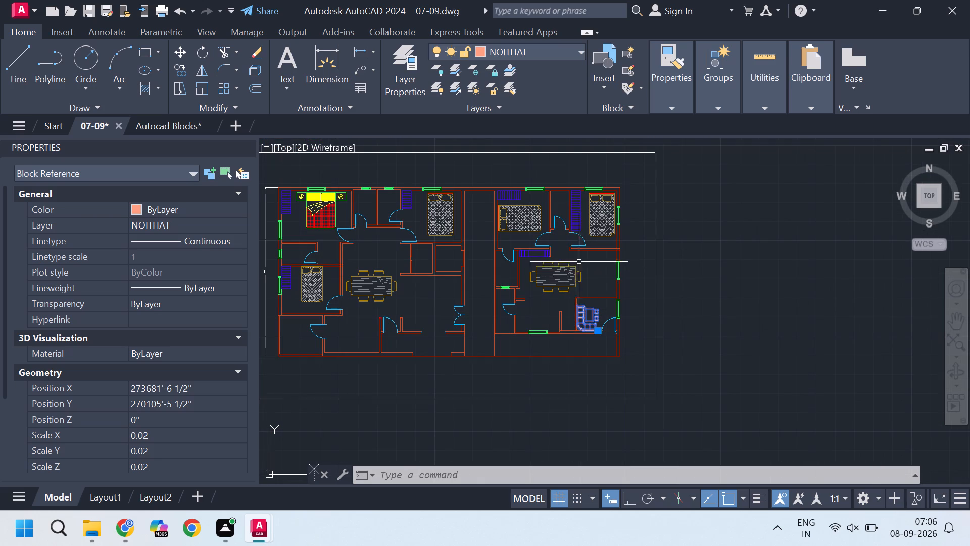
scroll(592, 191, up, 2)
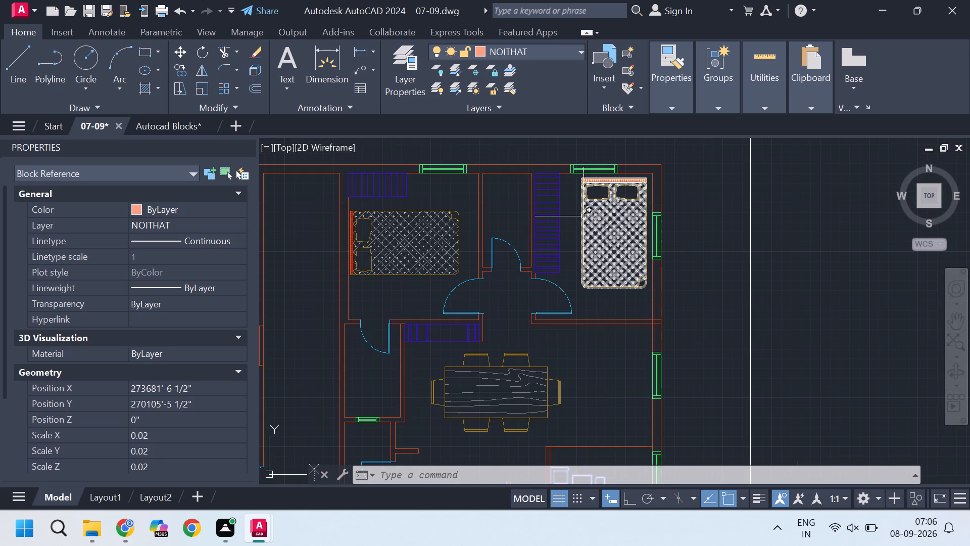
scroll(584, 216, down, 2)
scroll(584, 216, up, 1)
key(Escape)
Shift the northeast bedroom's bed about 10 inches west and about 4 inches north, closer to the window wall.
click(584, 216)
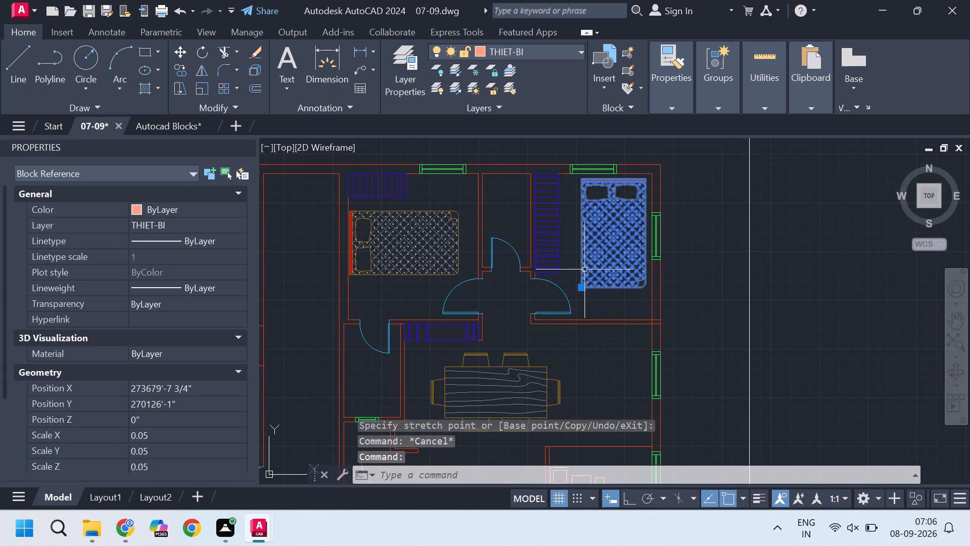
click(580, 290)
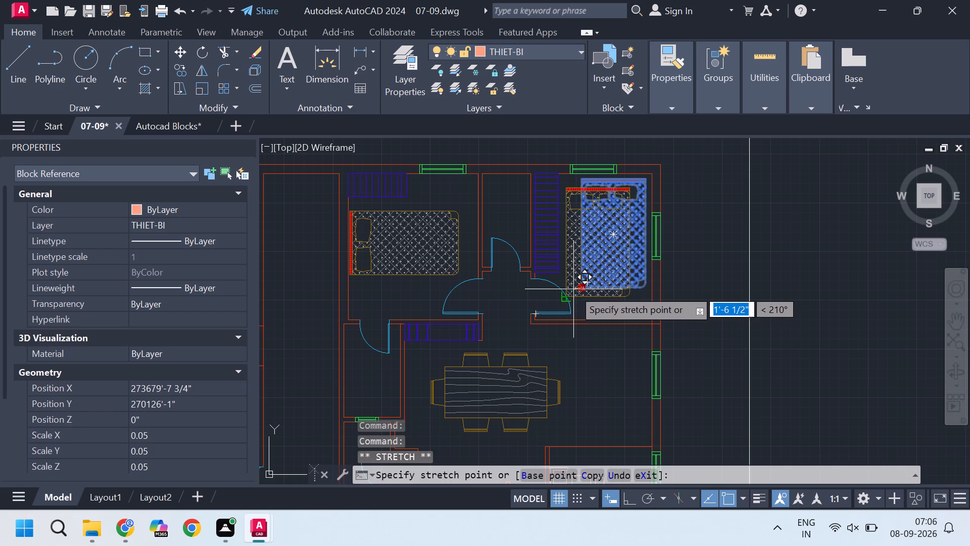
click(573, 289)
scroll(588, 254, up, 3)
scroll(569, 277, down, 2)
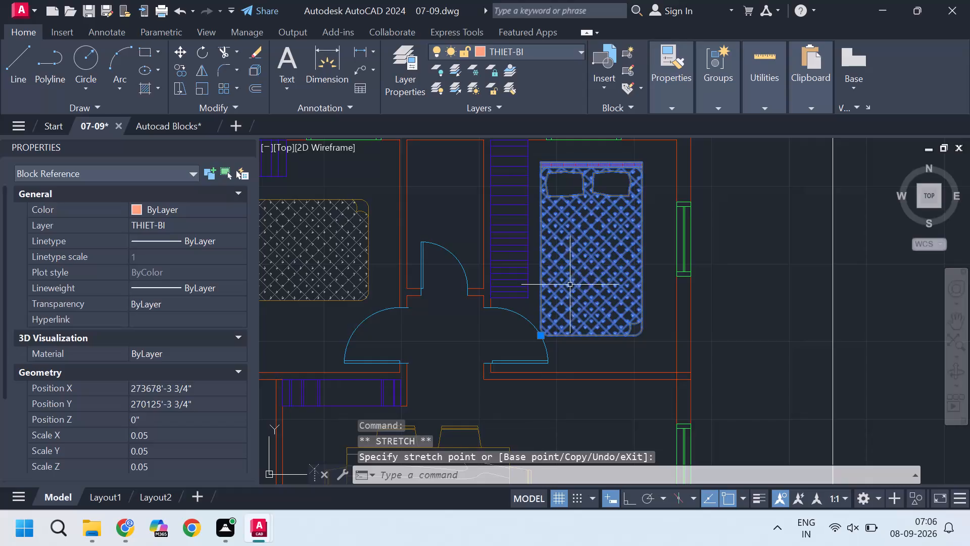
scroll(589, 155, up, 3)
scroll(613, 216, down, 2)
scroll(572, 324, down, 2)
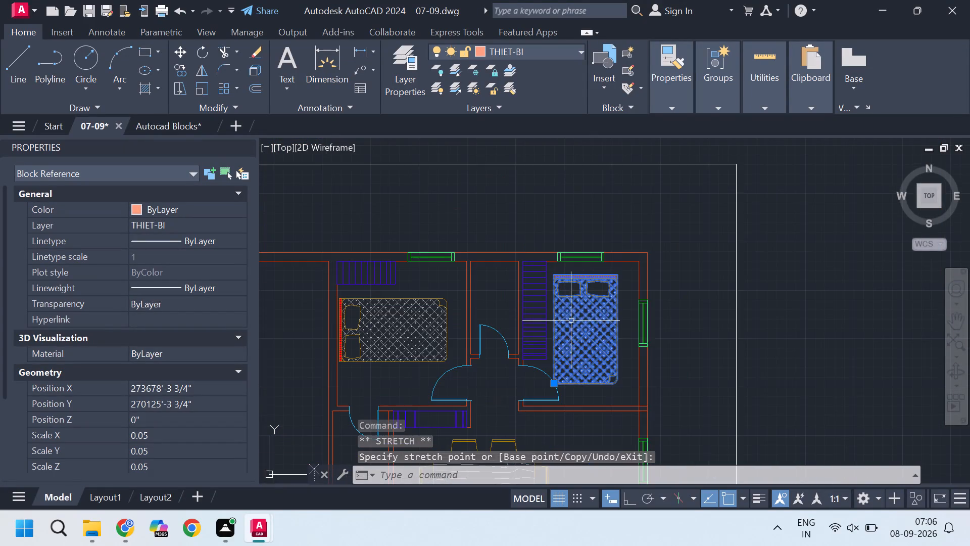
middle_drag(566, 309, 571, 238)
scroll(569, 323, up, 2)
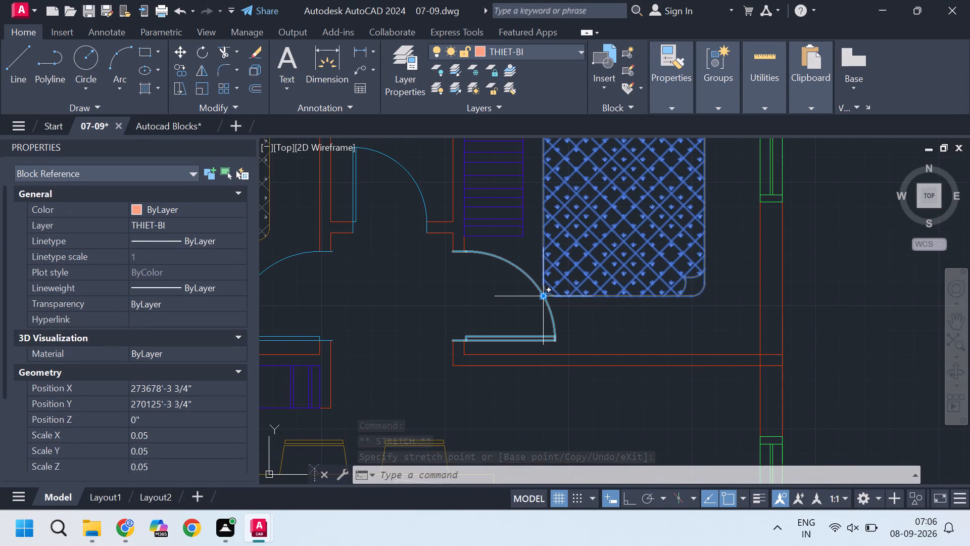
click(546, 297)
scroll(569, 256, down, 1)
middle_drag(569, 256, 562, 364)
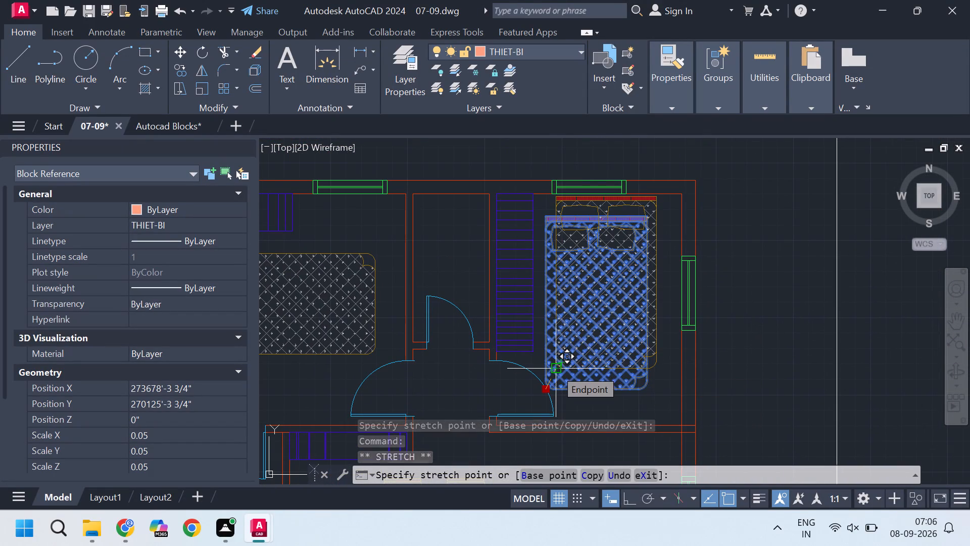
click(555, 369)
scroll(632, 220, up, 3)
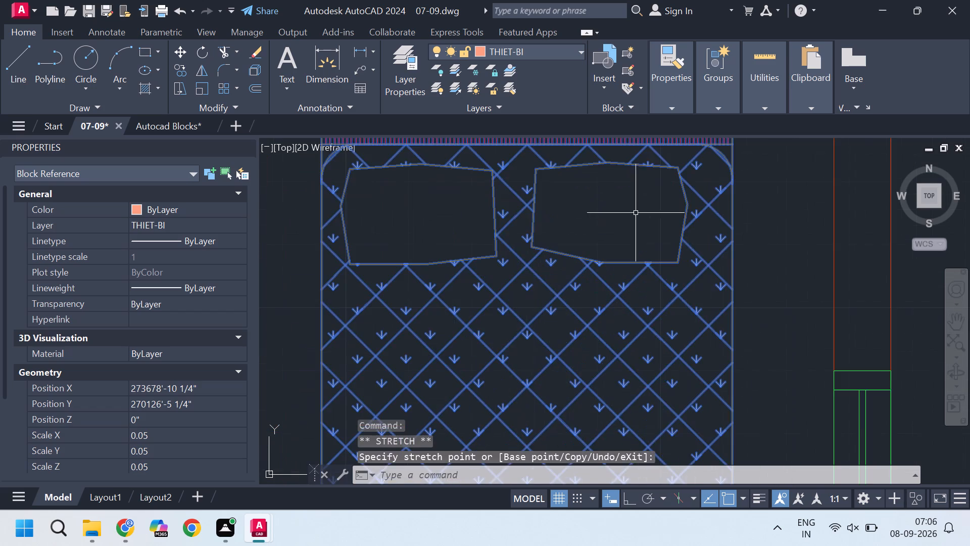
key(Escape)
scroll(726, 338, down, 3)
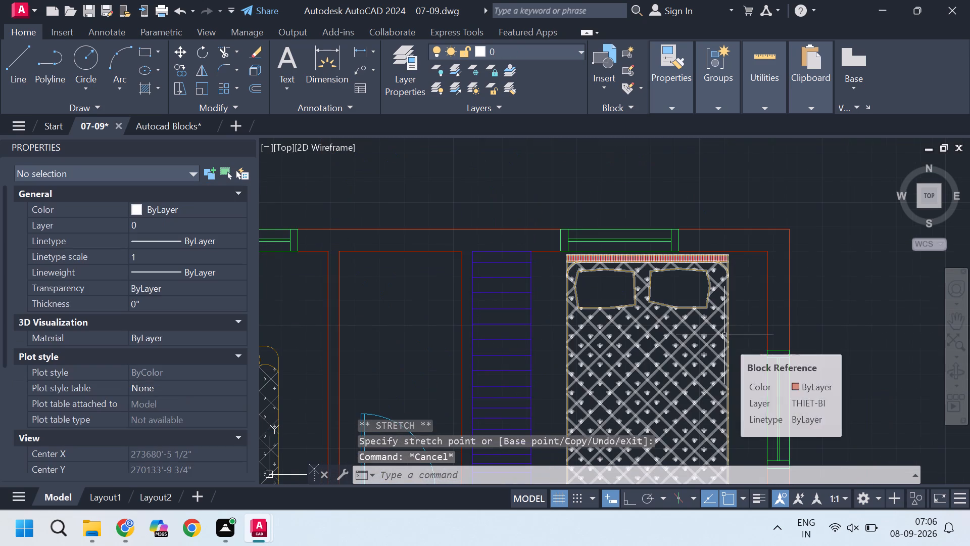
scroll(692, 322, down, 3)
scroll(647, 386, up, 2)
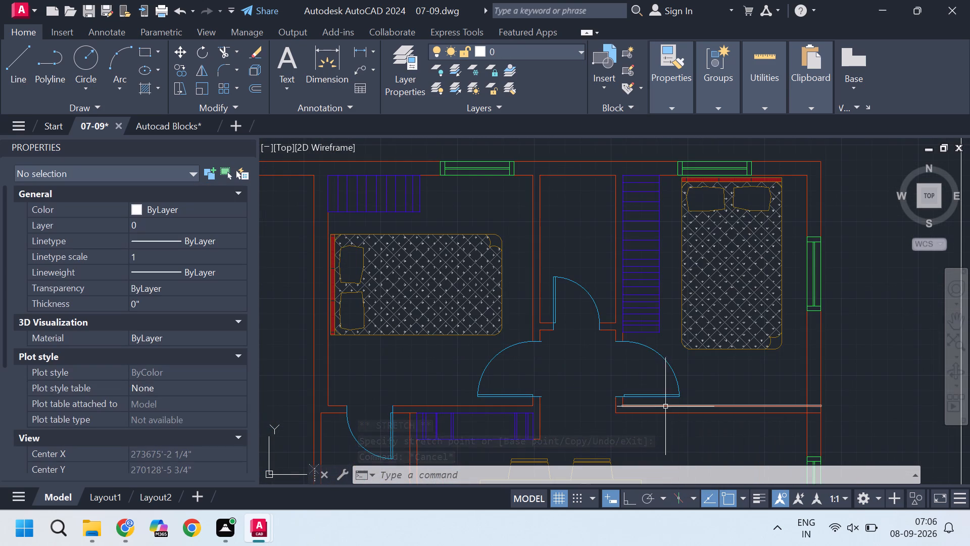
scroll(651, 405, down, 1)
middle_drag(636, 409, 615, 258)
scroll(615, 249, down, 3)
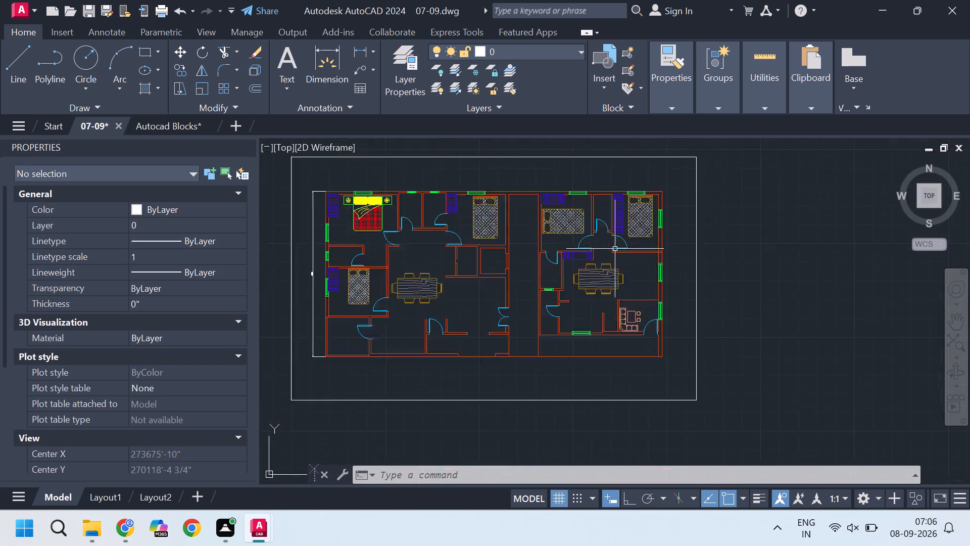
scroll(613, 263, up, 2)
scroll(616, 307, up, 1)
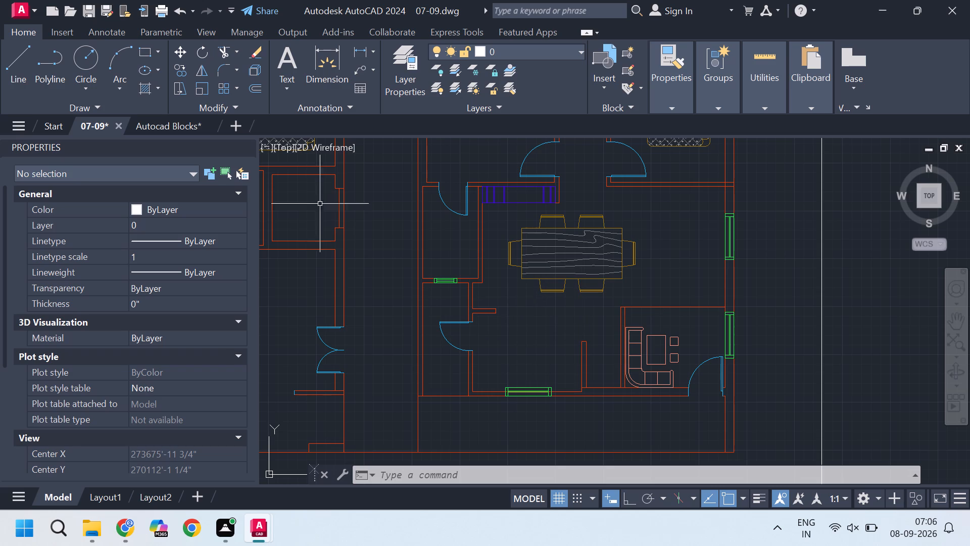
Copy a two-seat sofa from the Autocad Blocks library into the 07-09 drawing, between the plan's east wall and outer boundary.
click(167, 122)
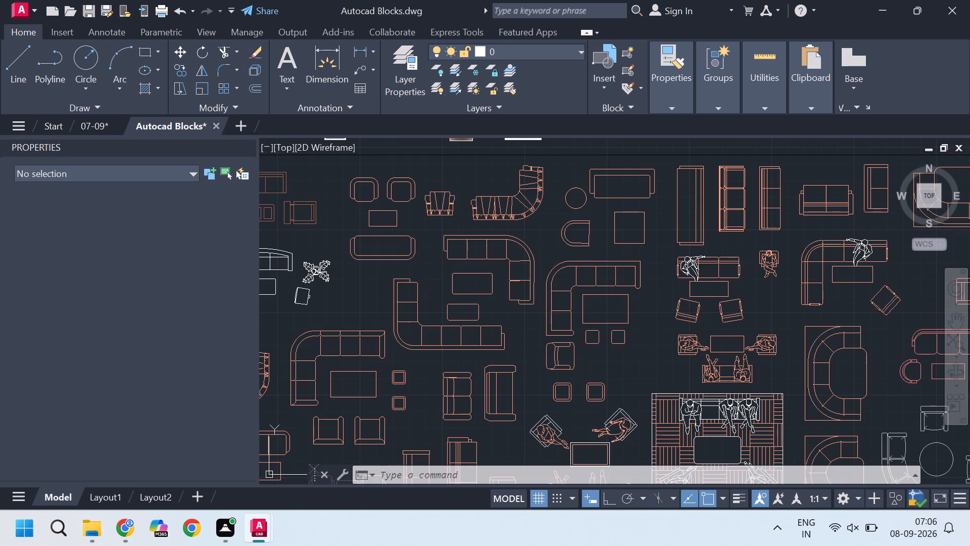
scroll(551, 285, down, 4)
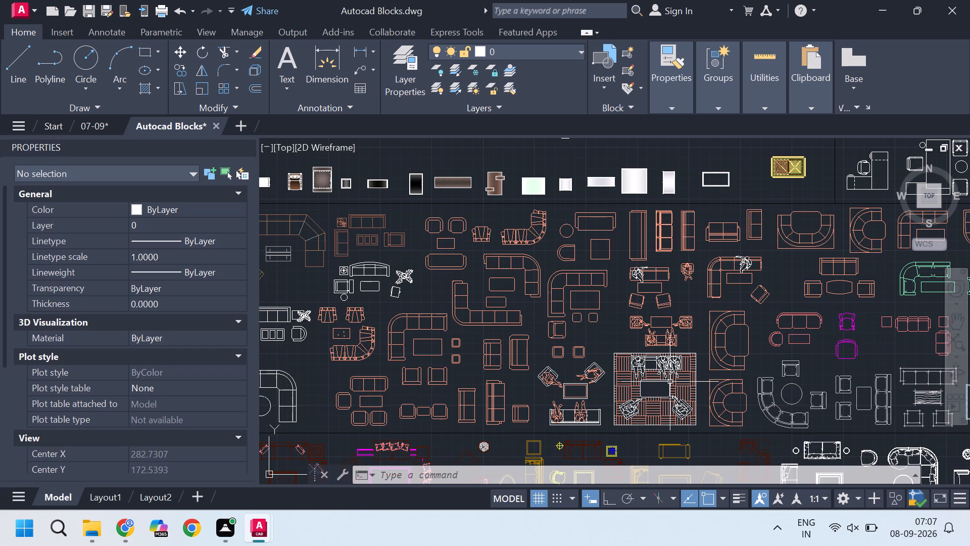
scroll(493, 396, up, 2)
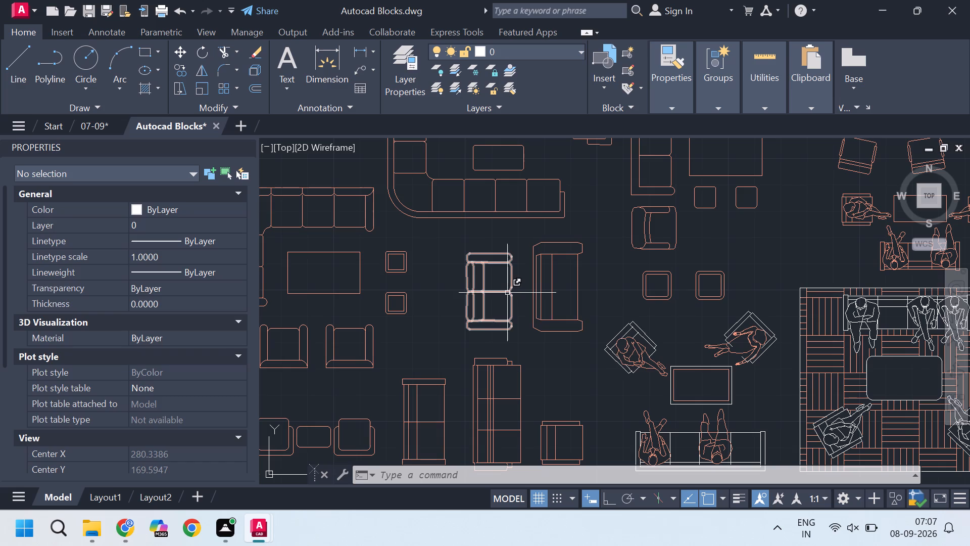
click(507, 293)
key(ctrl+c)
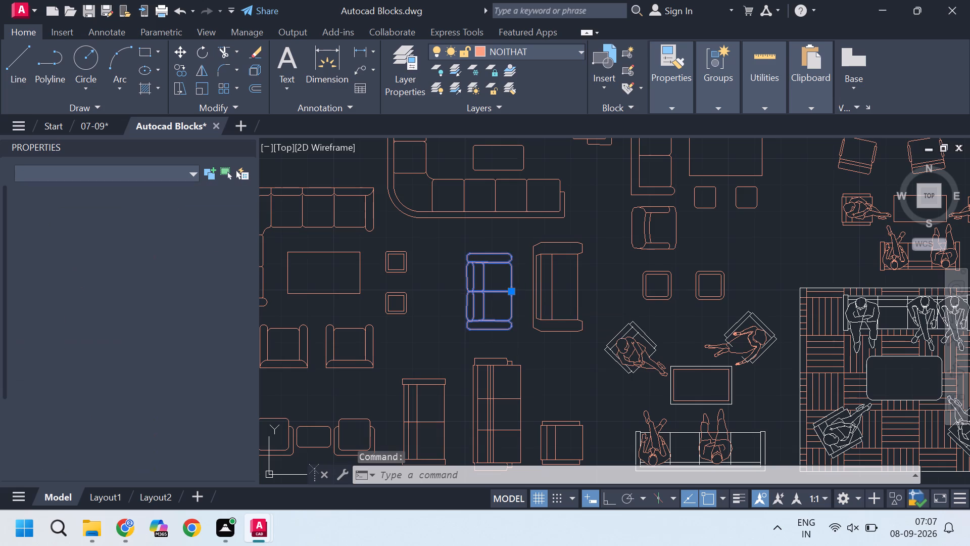
click(90, 121)
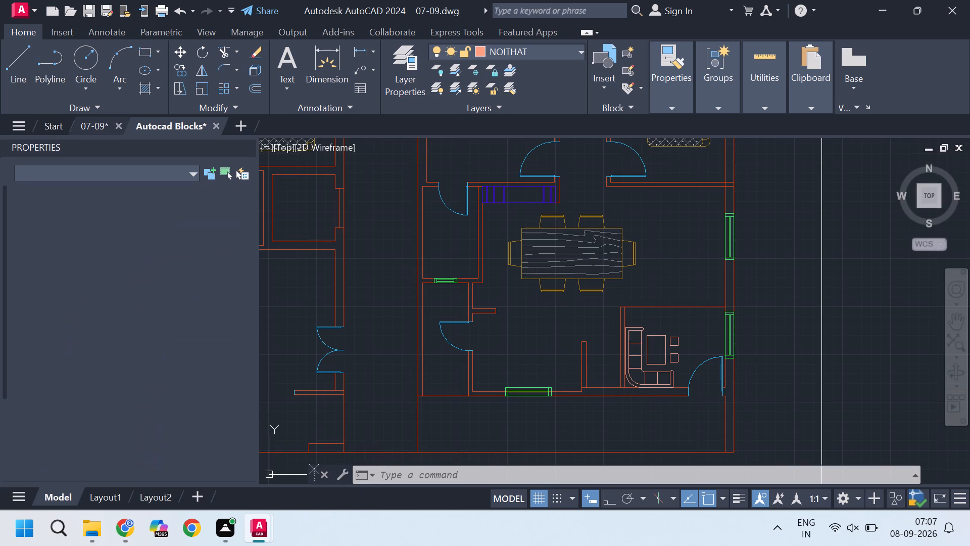
scroll(639, 313, down, 4)
key(ctrl+v)
scroll(674, 307, up, 2)
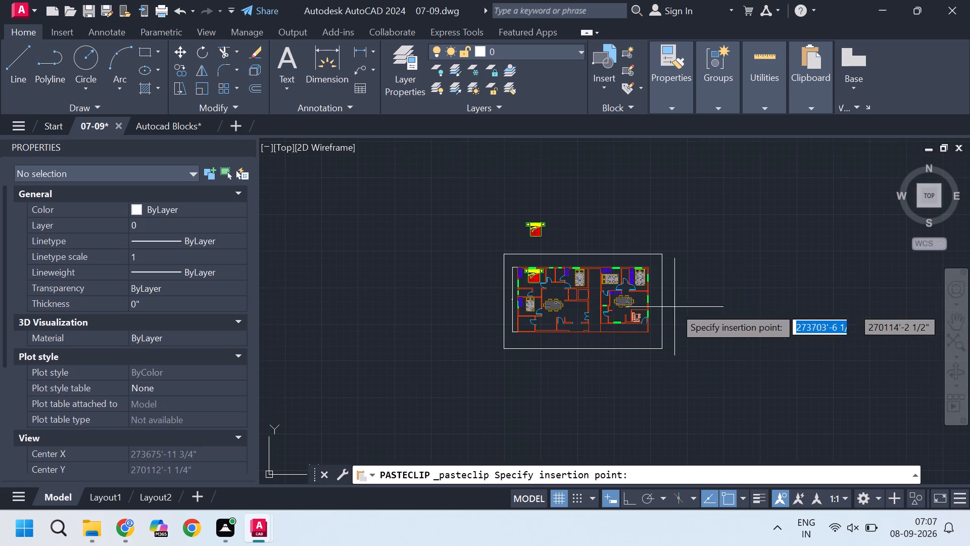
scroll(674, 307, up, 2)
scroll(548, 325, up, 4)
click(542, 322)
Scale the pasted two-seat sofa up freehand to a block scale of about 1.02, using its southwest corner area as base point.
scroll(542, 322, up, 2)
click(543, 316)
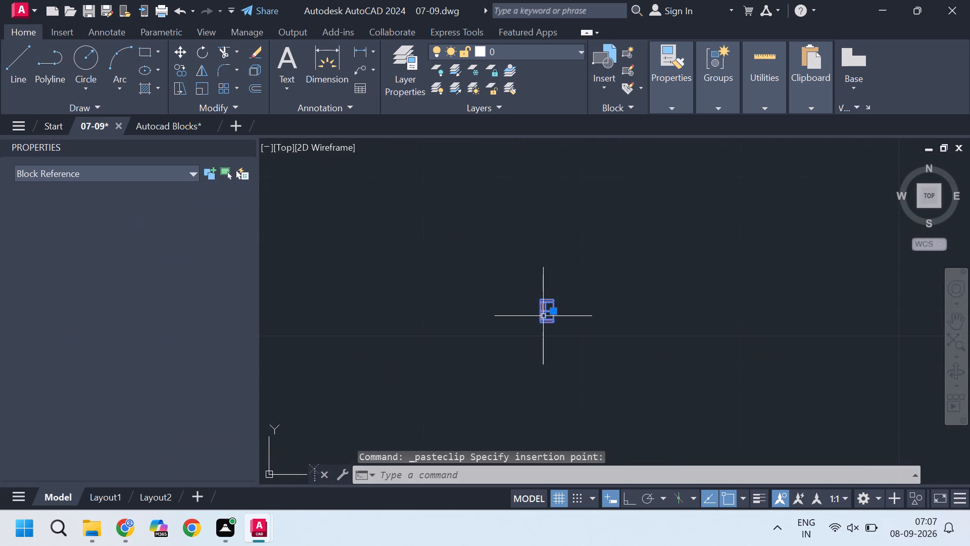
text(sc)
key(Return)
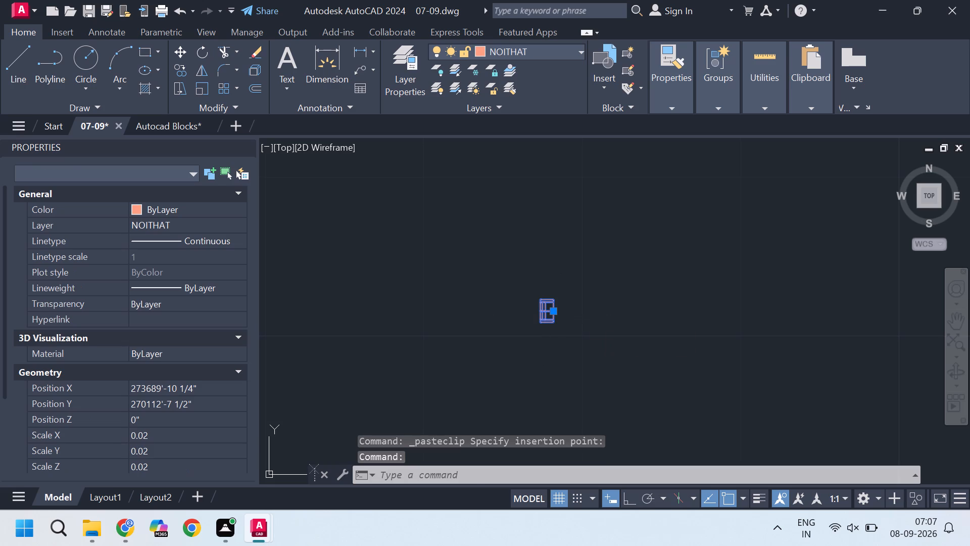
click(539, 318)
scroll(567, 281, down, 3)
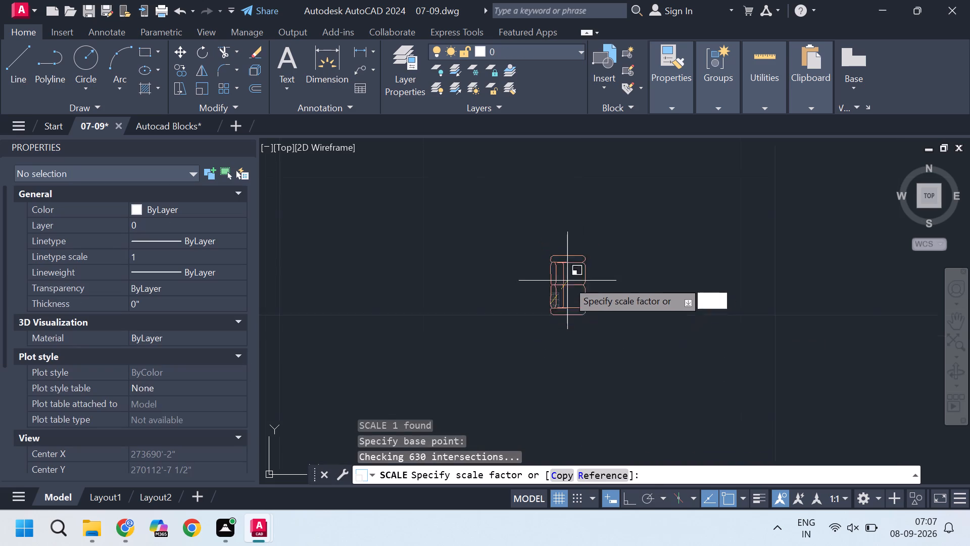
scroll(572, 278, up, 2)
scroll(572, 278, down, 6)
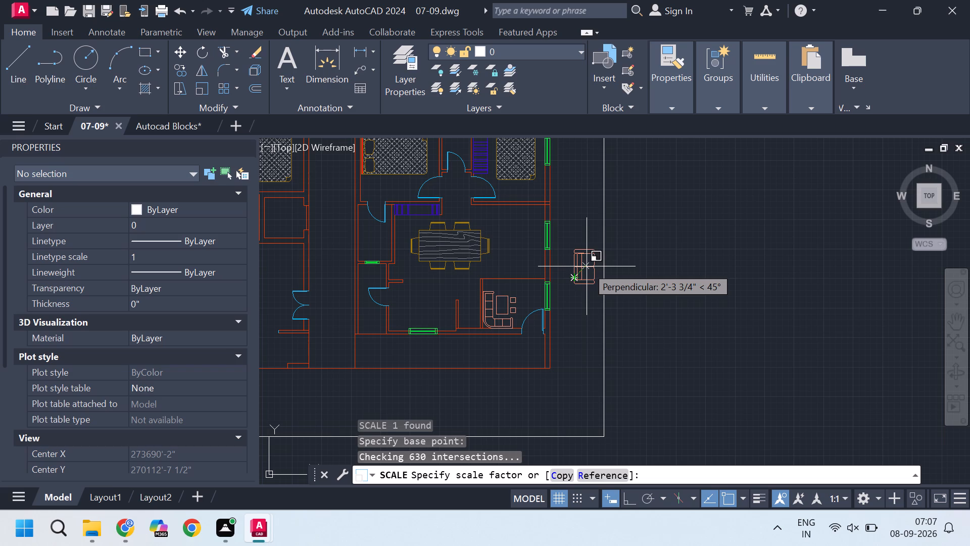
click(587, 266)
Move the two-seat sofa into the west unit's living area, beside the short partition at the south wall, facing the double door.
click(576, 282)
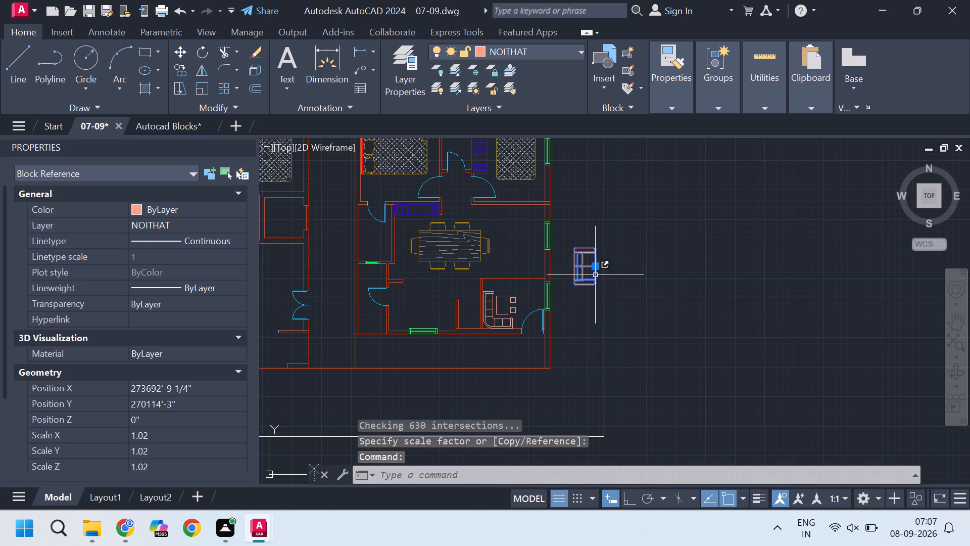
click(595, 267)
scroll(595, 267, down, 3)
scroll(526, 271, up, 4)
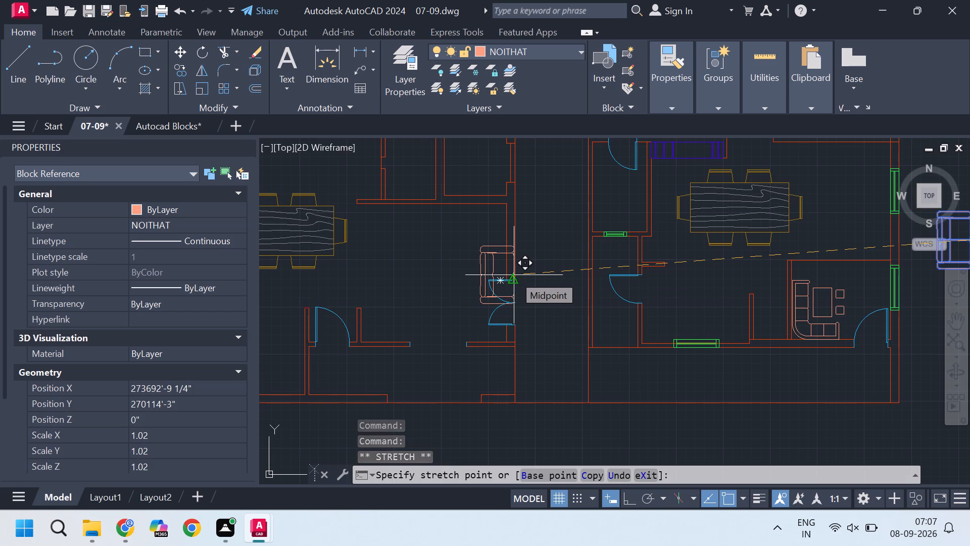
scroll(390, 299, up, 3)
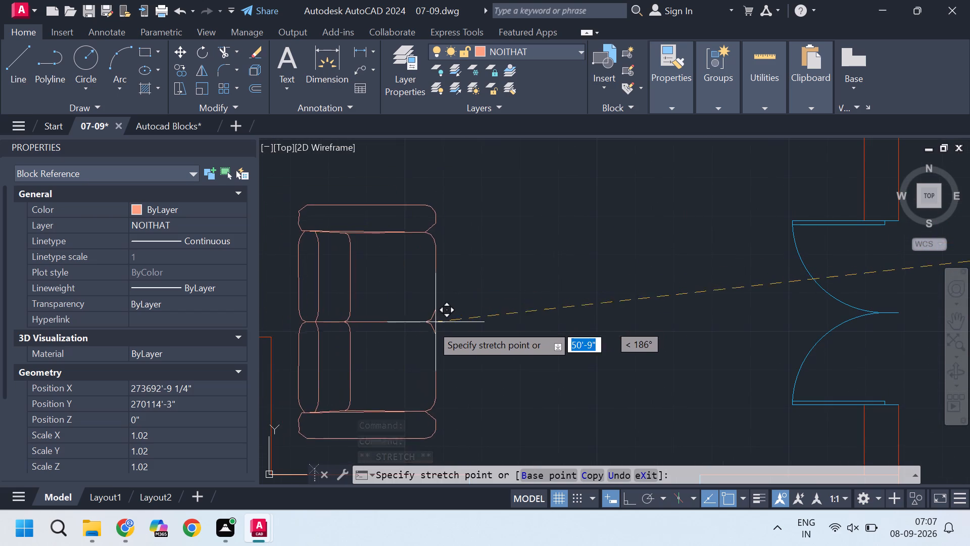
scroll(430, 327, down, 2)
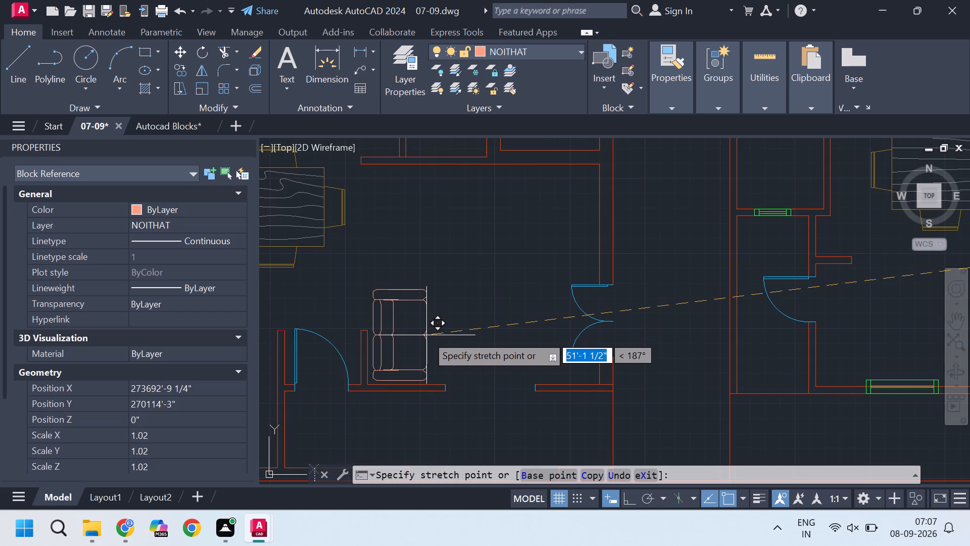
click(426, 335)
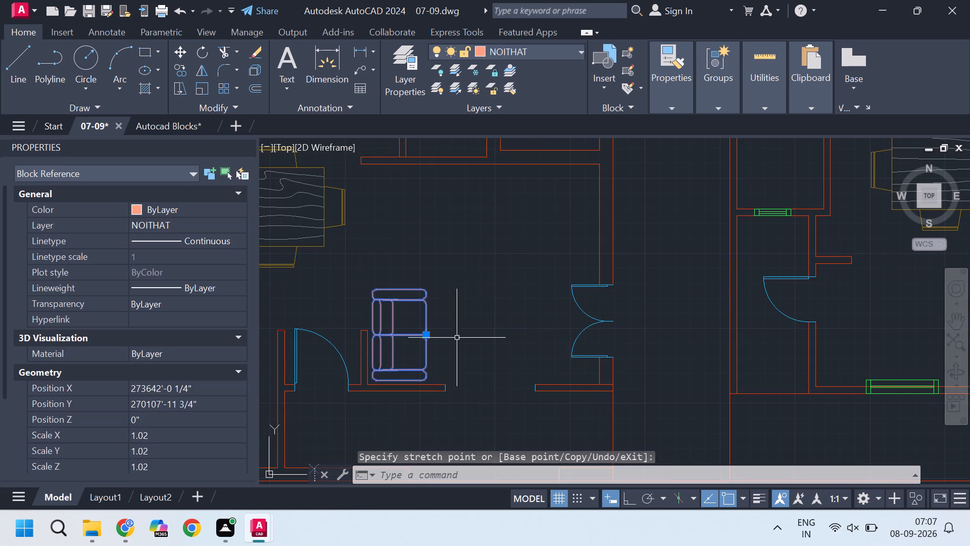
Copy the two-seat sofa about 9'-6" east and 6'-6" north, near the living area's east wall above the double door.
text(co)
key(Return)
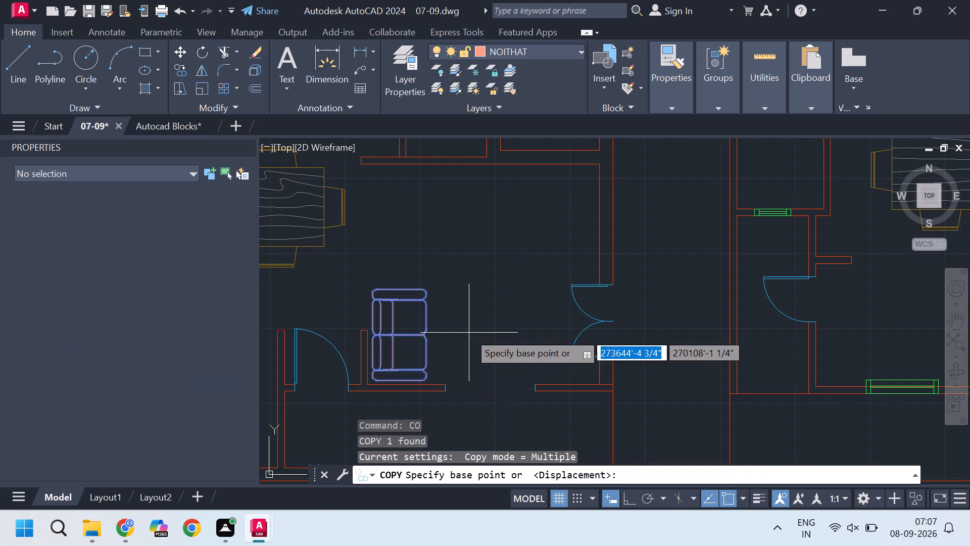
click(399, 290)
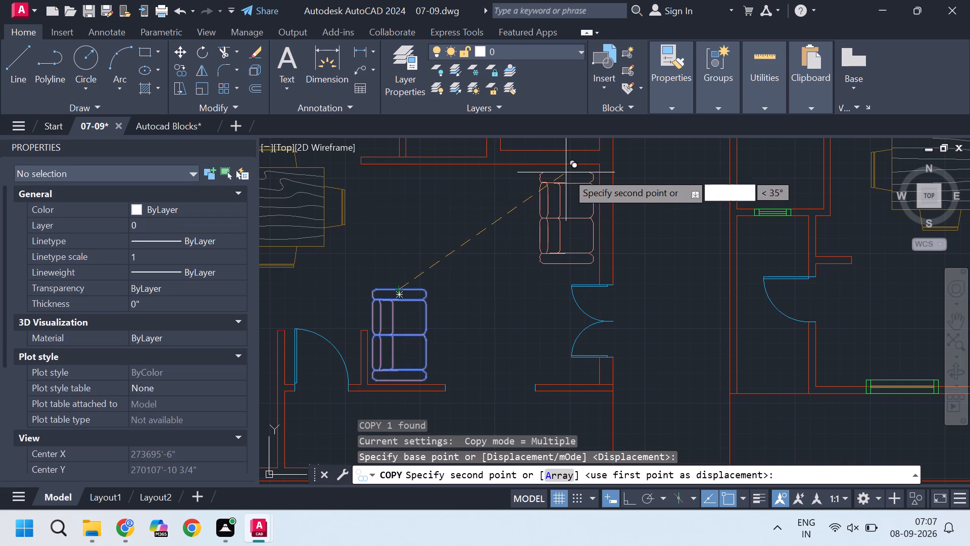
click(569, 172)
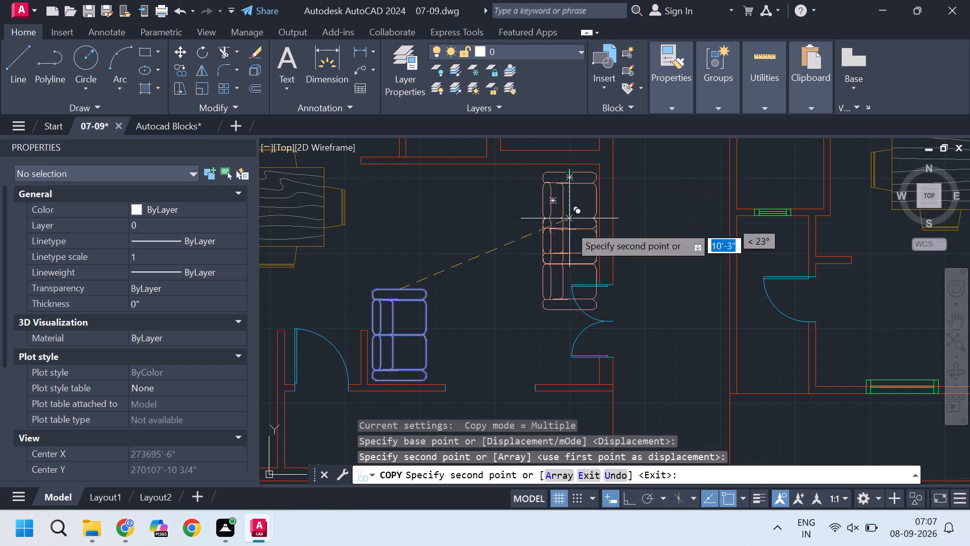
key(Escape)
key(Escape)
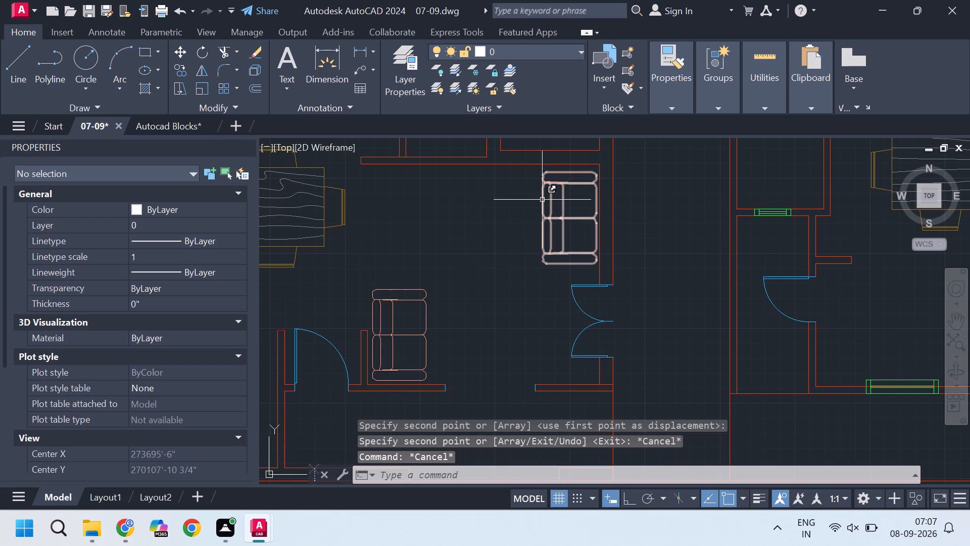
Mirror the copied sofa about a vertical line along its backrest, erasing the source, so it faces west.
click(542, 200)
text(mi)
key(Return)
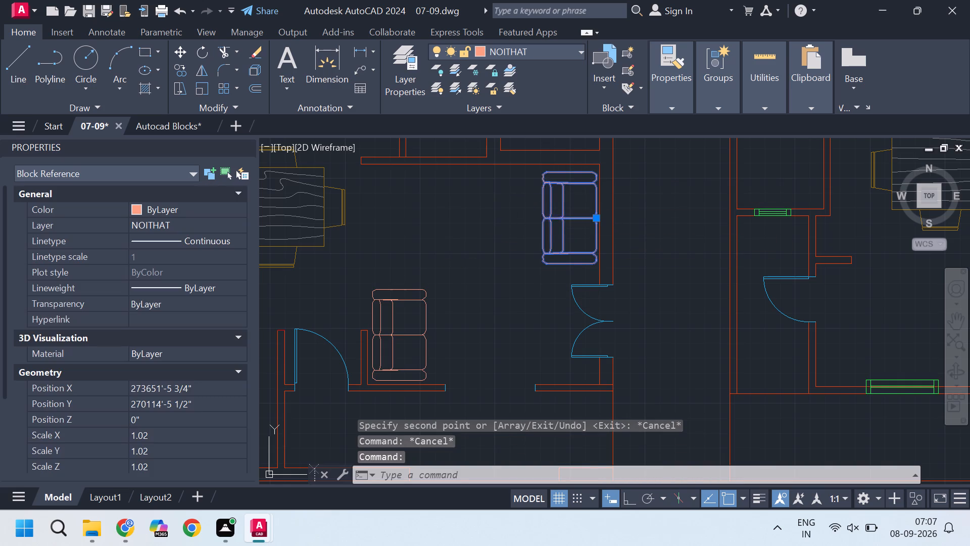
click(543, 202)
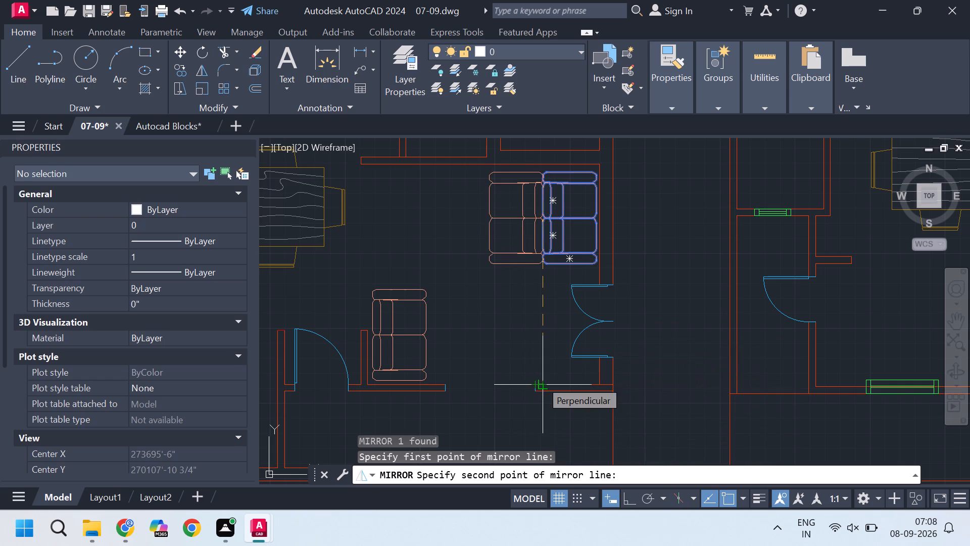
key(F8)
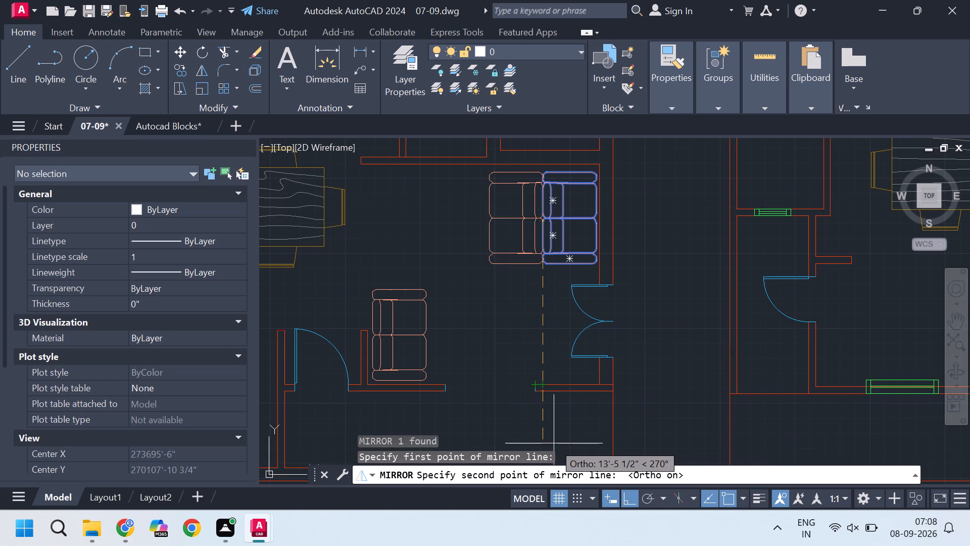
click(554, 442)
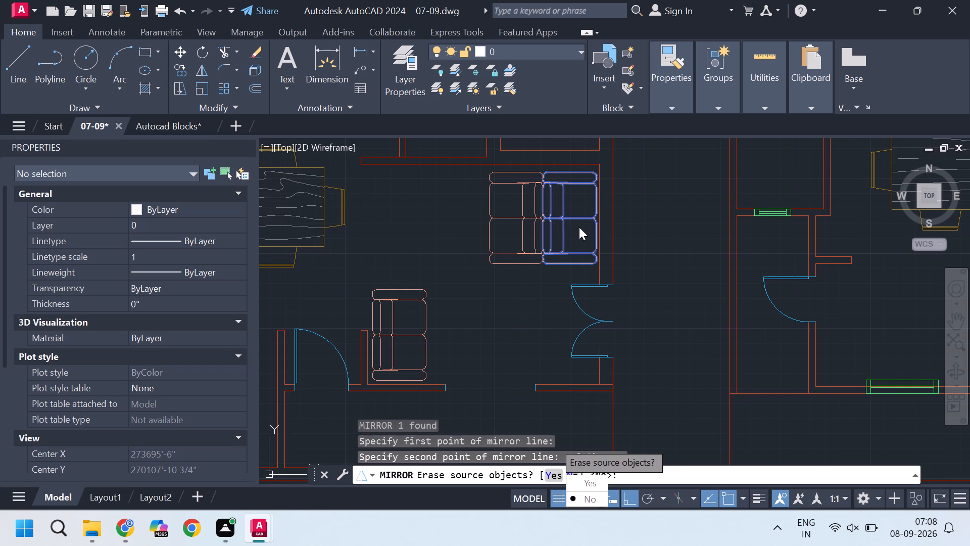
key(Delete)
click(582, 221)
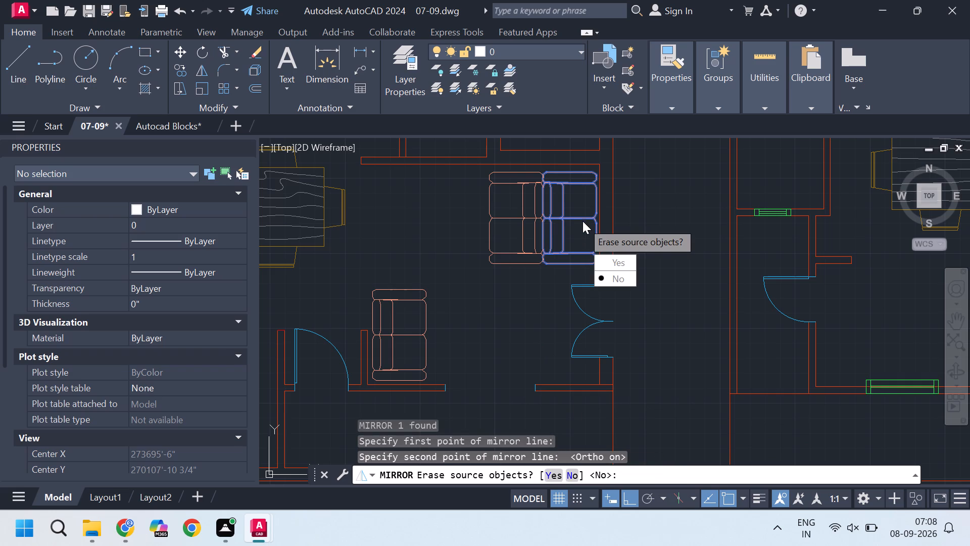
drag(613, 264, 582, 221)
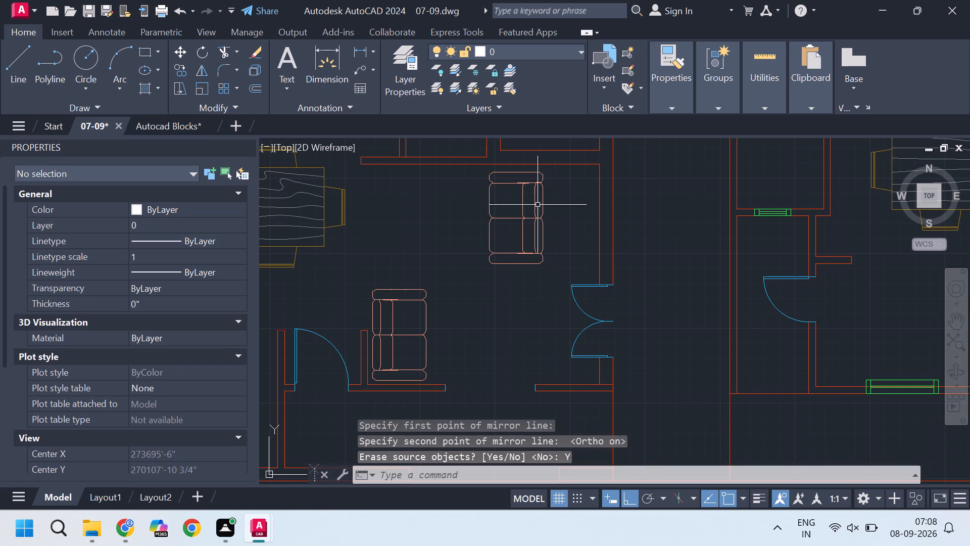
key(Escape)
Move the mirrored sofa about 3 feet east so its back sits beside the living area's east wall.
click(537, 201)
key(Escape)
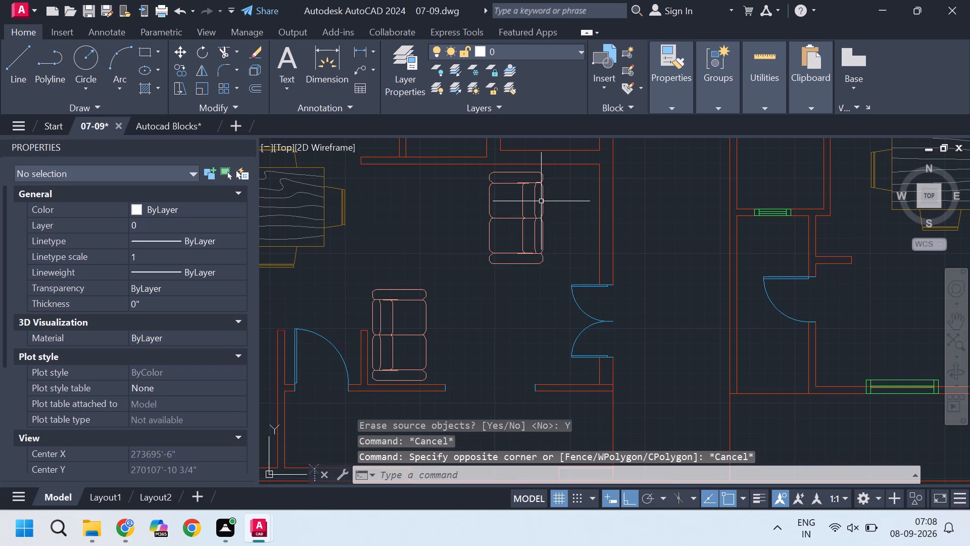
click(543, 201)
click(491, 220)
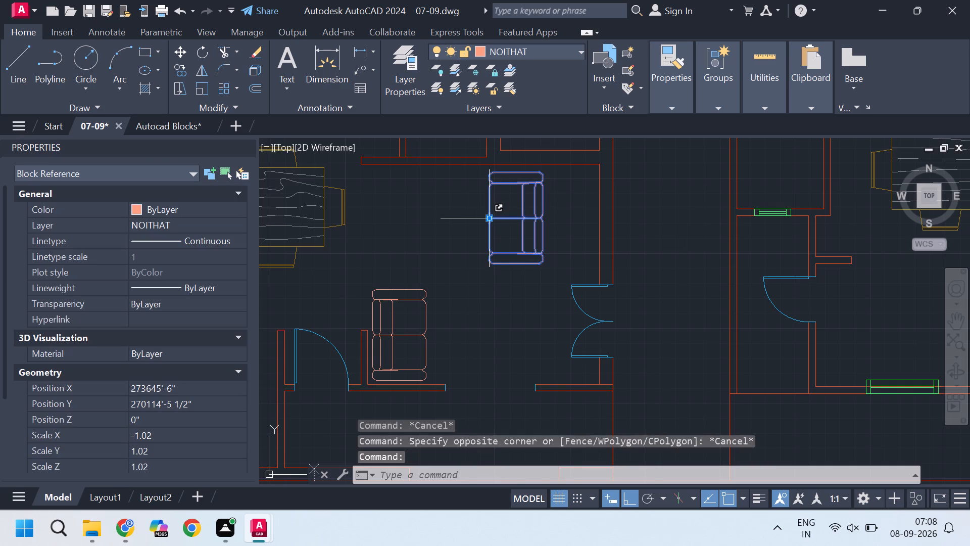
click(542, 219)
key(Escape)
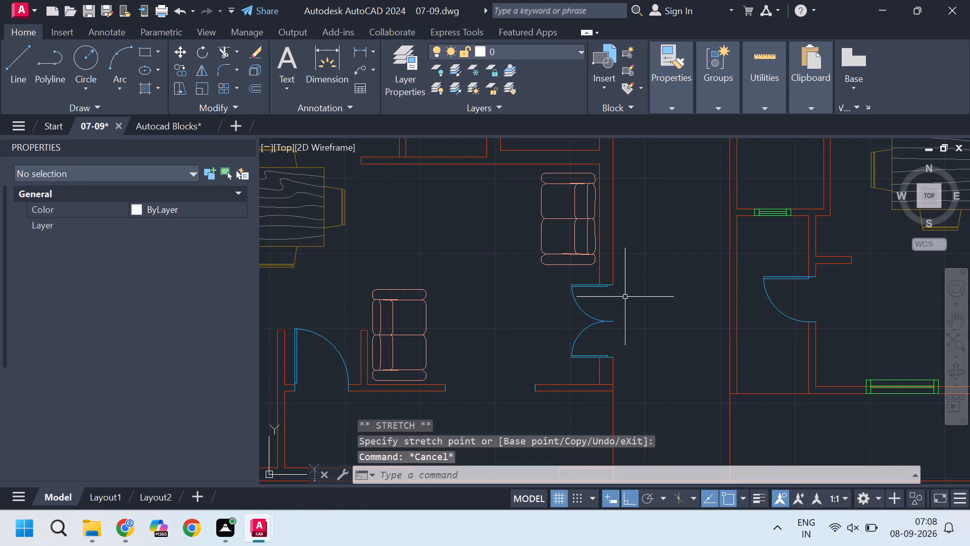
Copy the window on the southwest bedroom's west wall 40'-0" east into the living area's east wall, behind the sofa.
scroll(634, 311, down, 1)
scroll(442, 311, down, 2)
scroll(351, 300, up, 2)
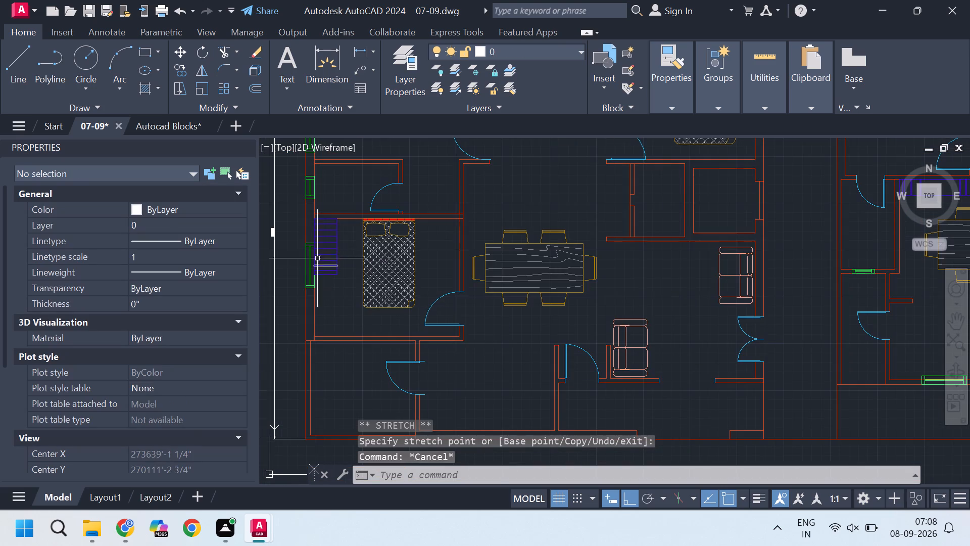
scroll(314, 256, up, 3)
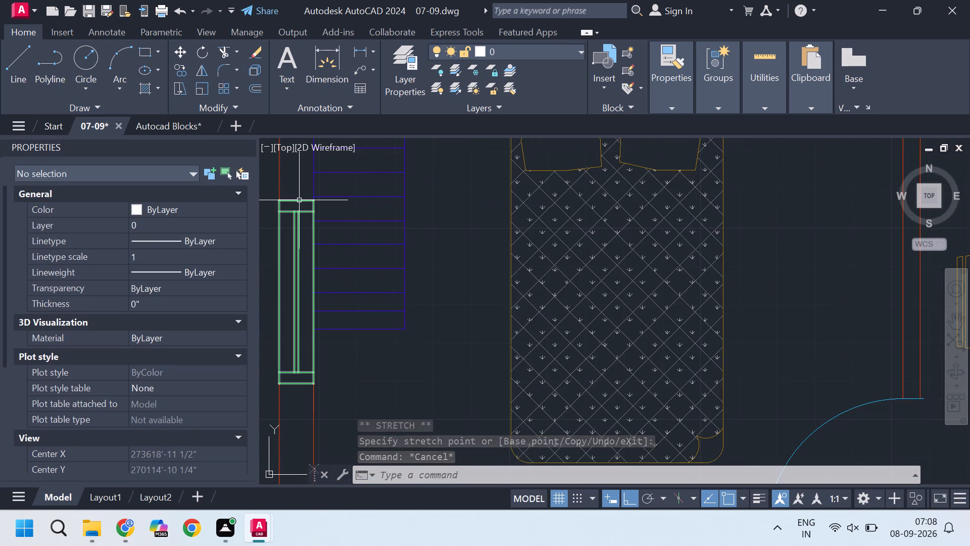
click(299, 200)
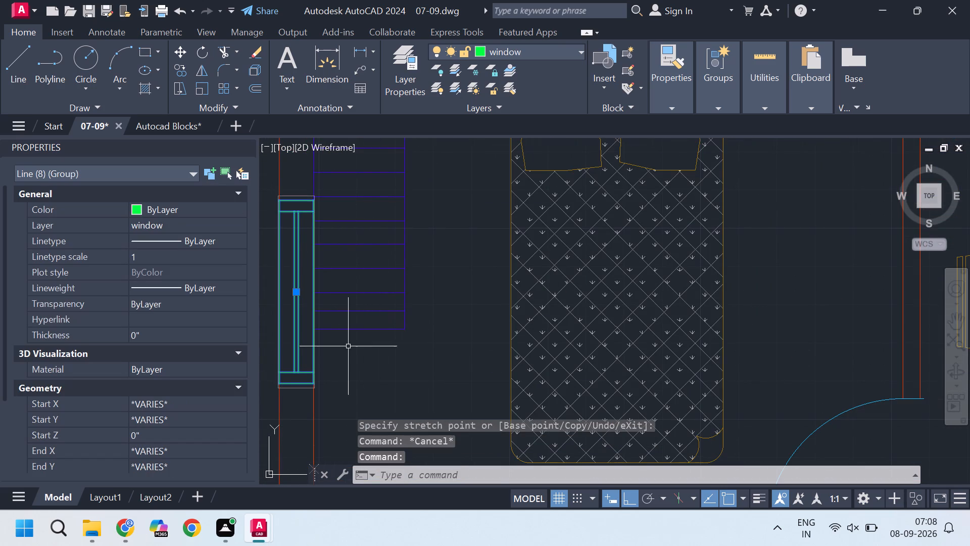
text(co)
key(Return)
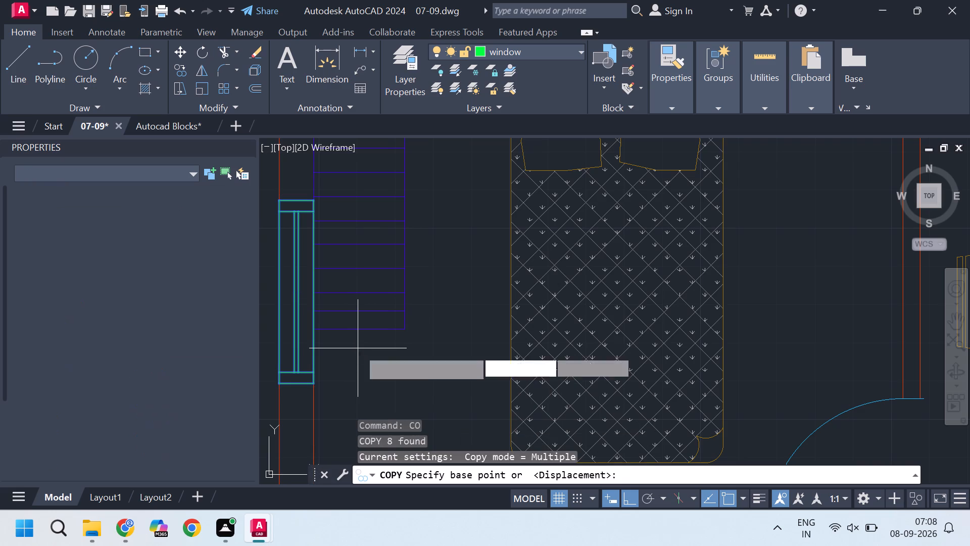
click(278, 286)
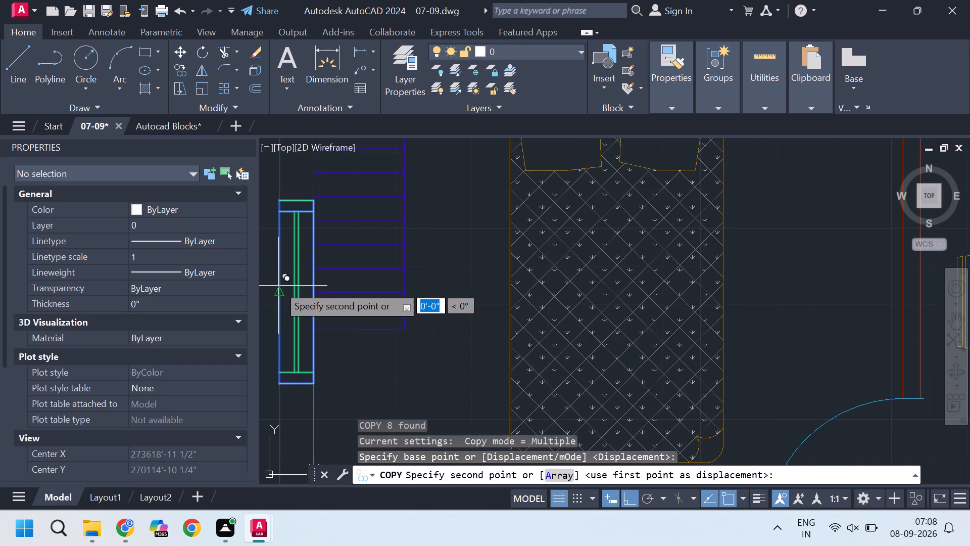
scroll(278, 286, down, 5)
scroll(443, 273, up, 2)
scroll(788, 282, up, 4)
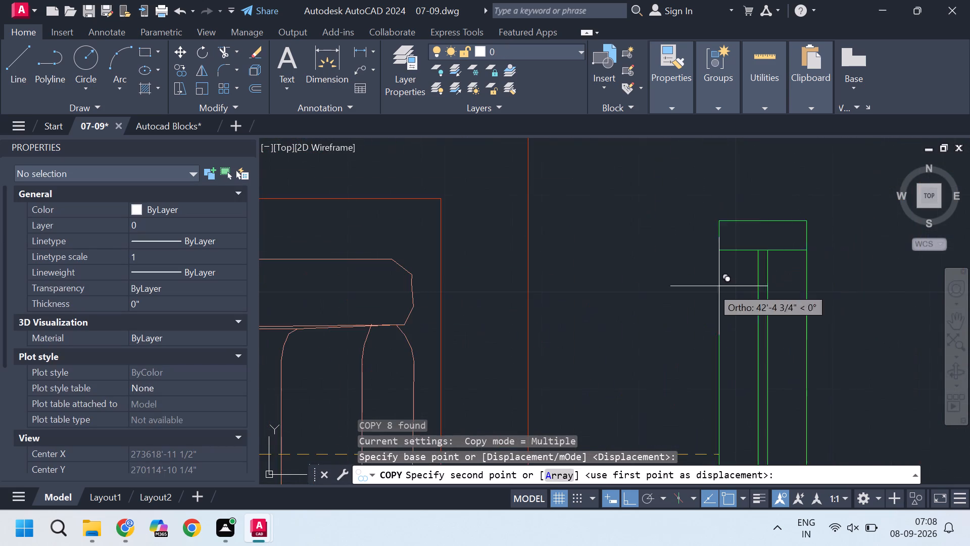
scroll(657, 293, down, 3)
scroll(608, 318, up, 1)
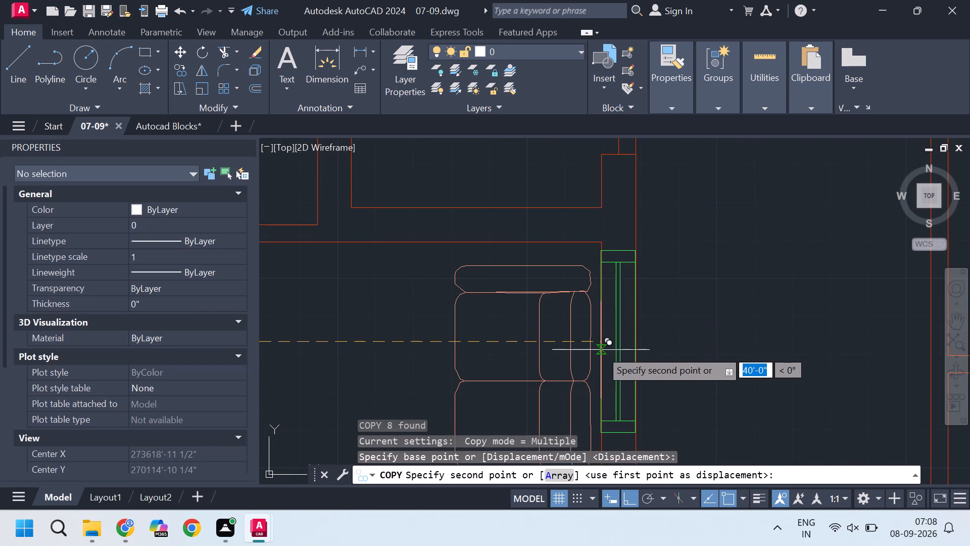
click(601, 350)
key(Escape)
Insert the Toilet - Metric block from the Architectural tool palette into the empty space west of the floor plan.
scroll(694, 355, down, 3)
middle_drag(737, 365, 724, 342)
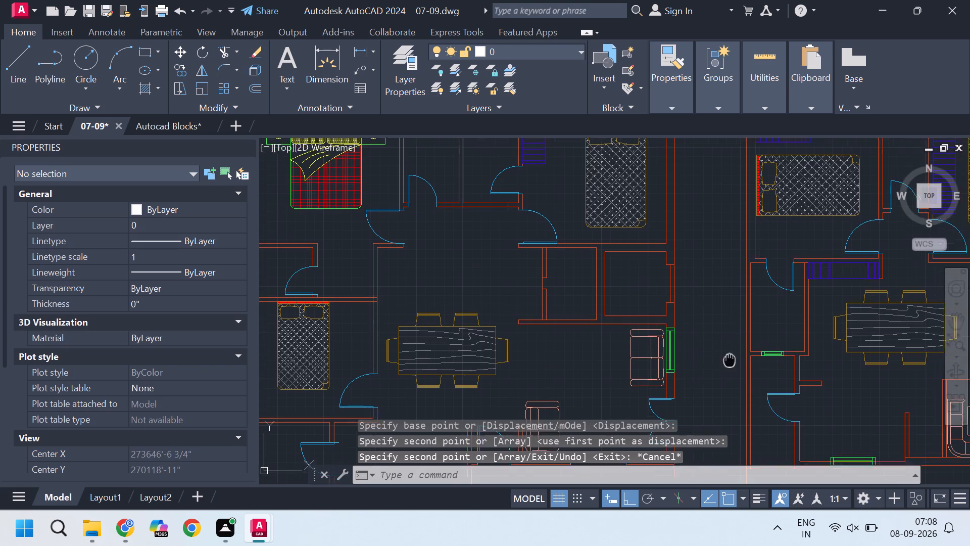
middle_drag(724, 342, 720, 323)
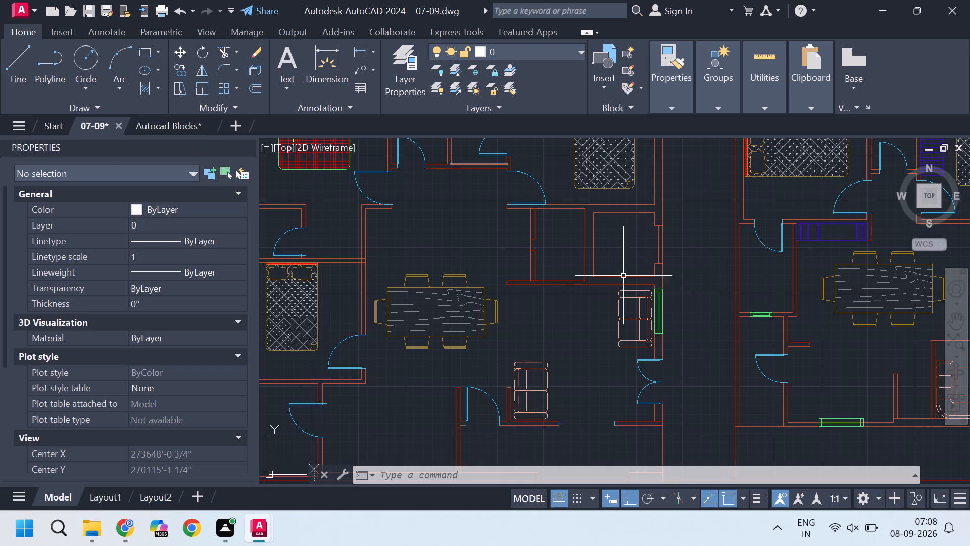
scroll(603, 280, down, 2)
text(tp)
key(Return)
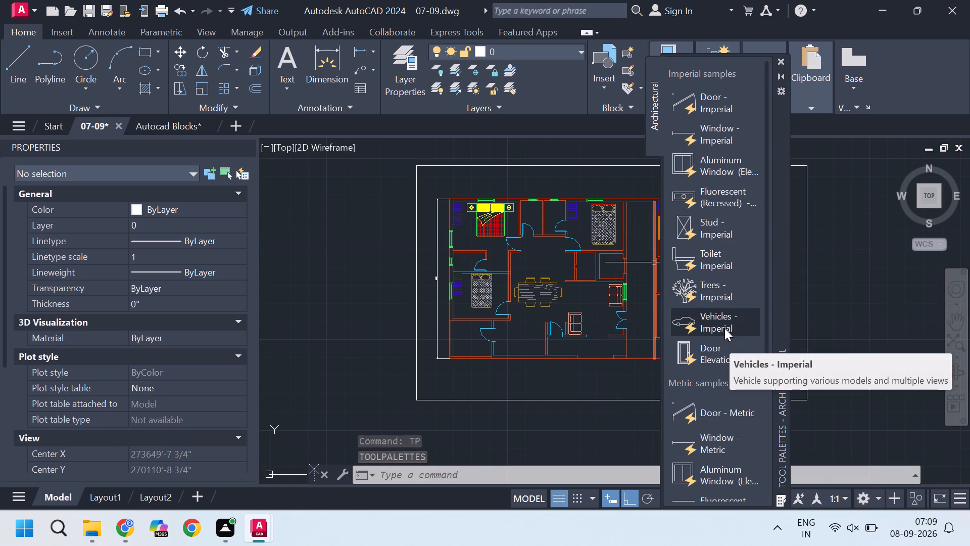
scroll(724, 326, down, 2)
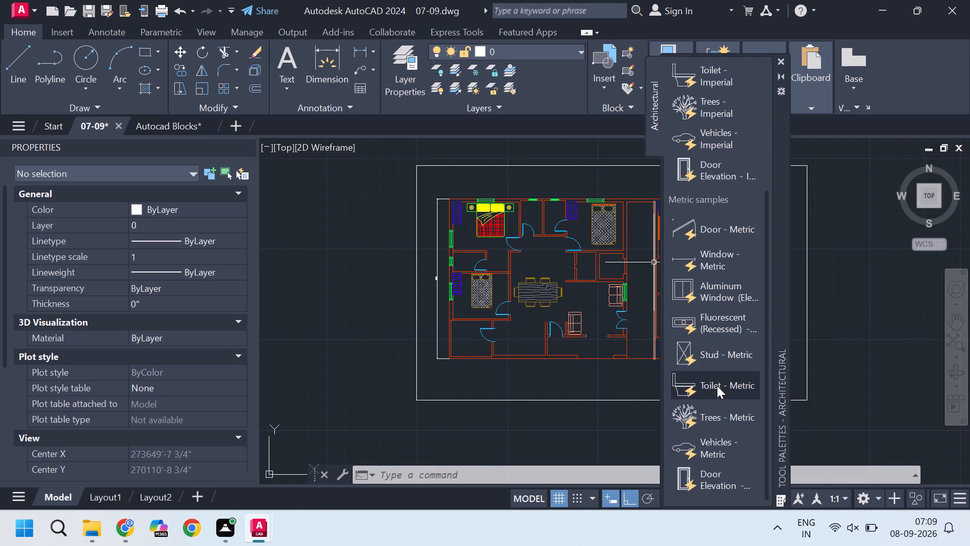
click(717, 385)
drag(709, 385, 368, 347)
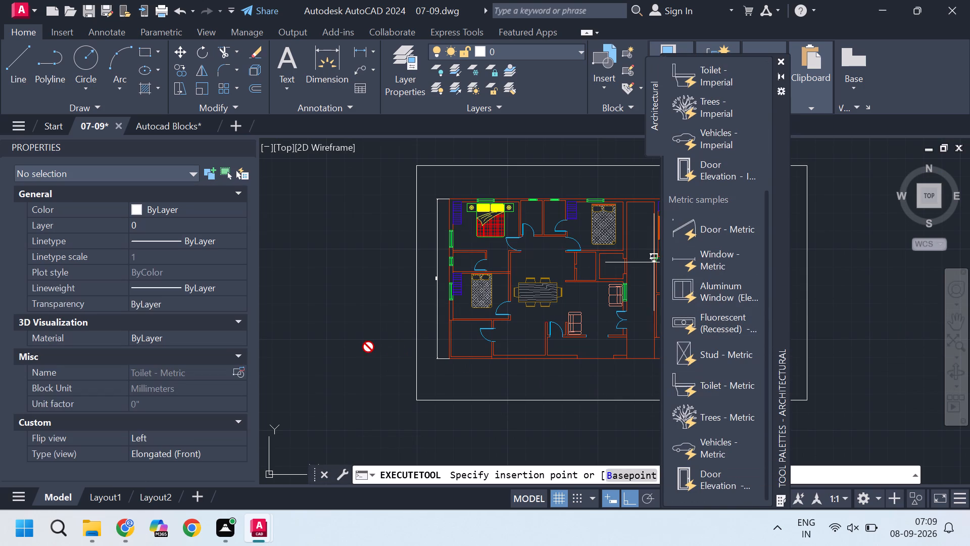
drag(368, 347, 367, 346)
scroll(372, 347, up, 3)
click(383, 340)
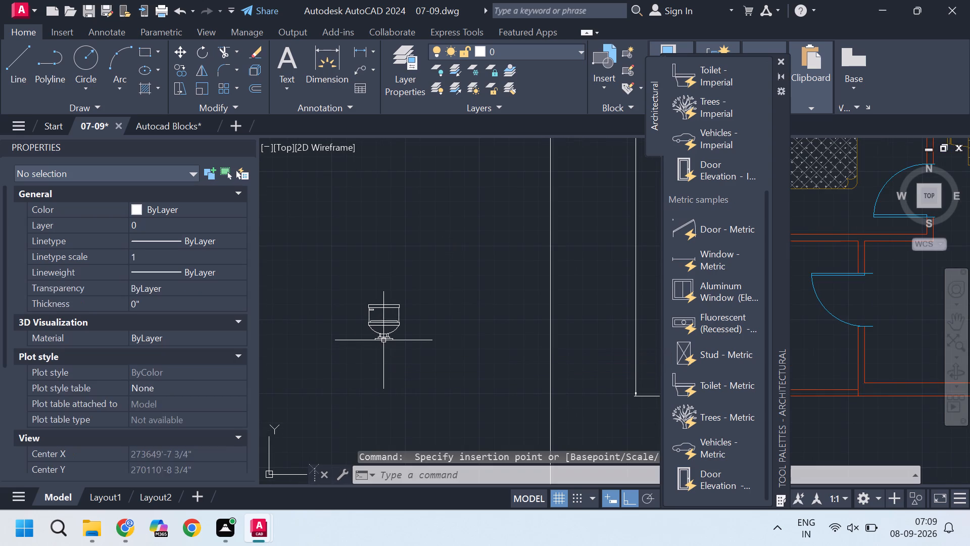
Switch the inserted toilet block from its front elevation to the plan view.
click(392, 303)
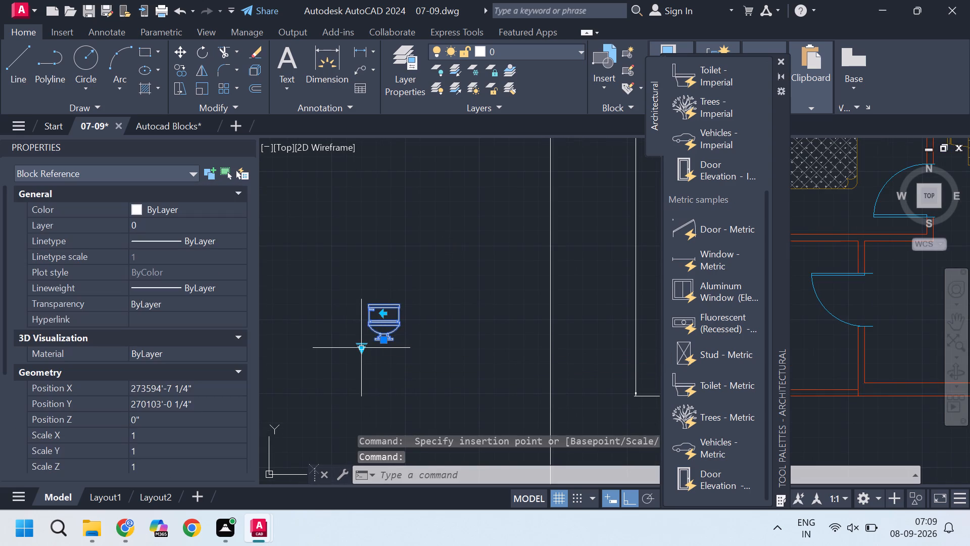
click(361, 347)
click(411, 371)
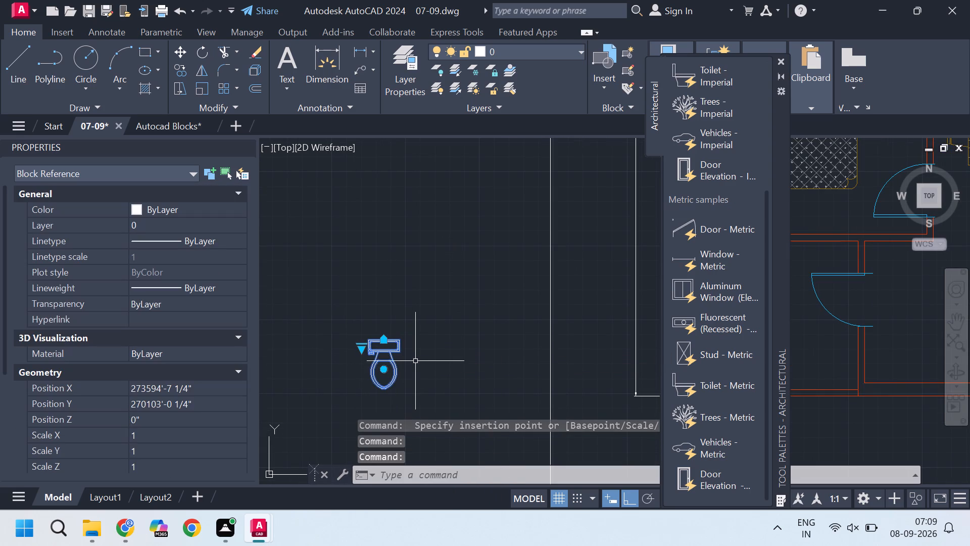
Rotate the toilet block 90 degrees counterclockwise about the midpoint of its tank's back edge, so the bowl points east.
scroll(399, 354, up, 2)
scroll(459, 328, down, 2)
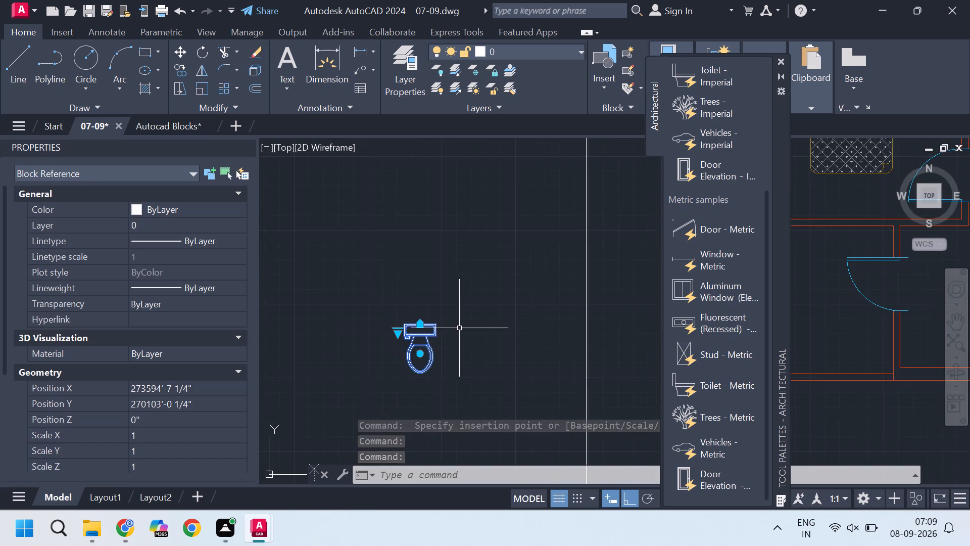
scroll(433, 331, up, 3)
scroll(490, 299, down, 2)
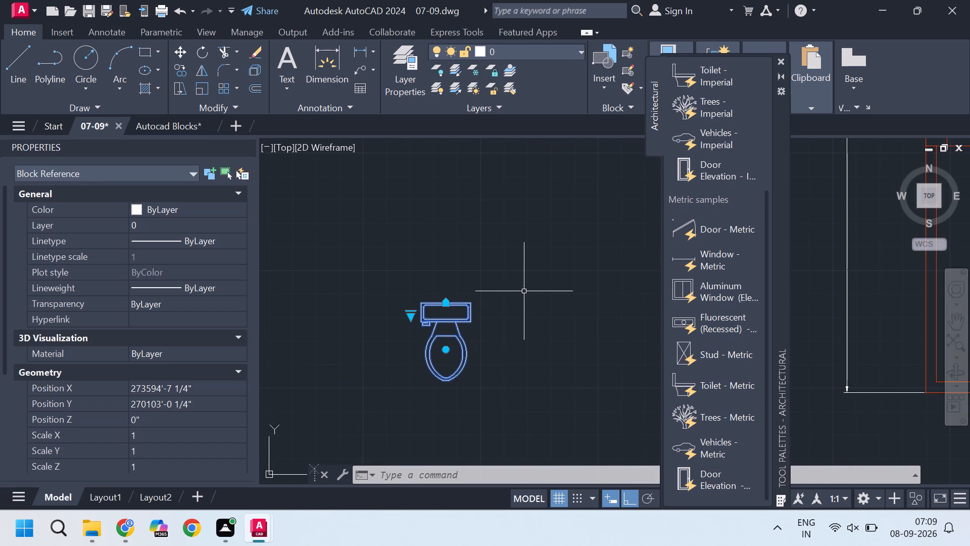
text(ro)
key(Return)
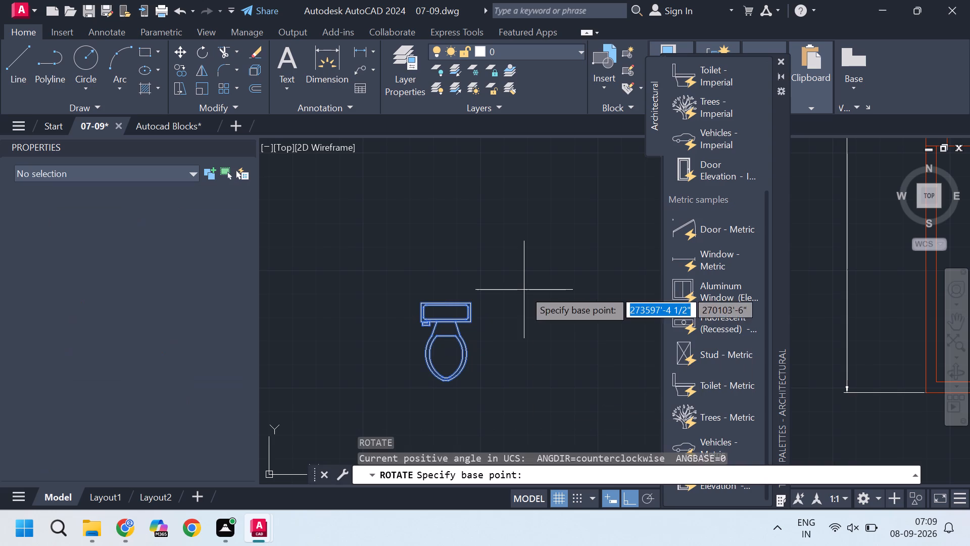
scroll(431, 313, up, 2)
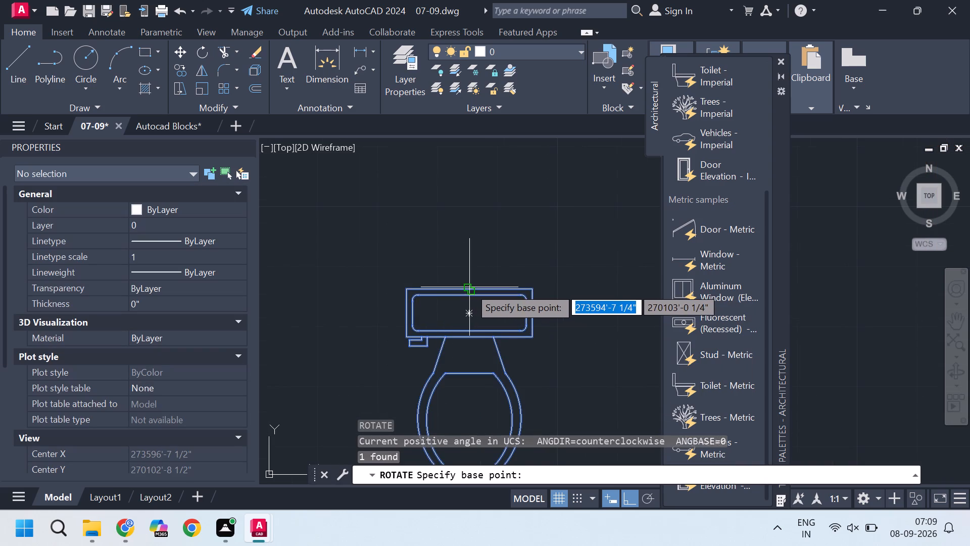
click(469, 287)
click(473, 234)
scroll(474, 235, down, 2)
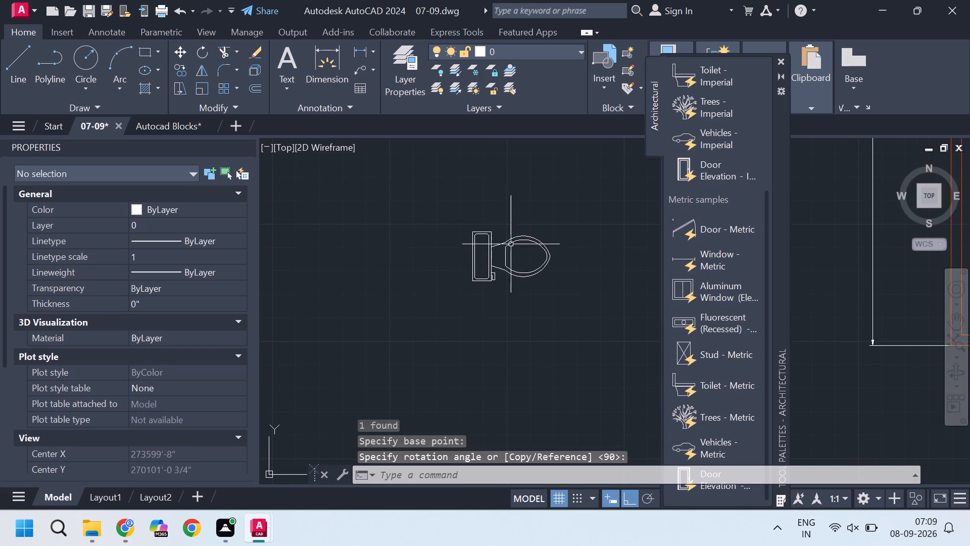
Copy the rotated toilet from its tank's back-edge midpoint into the bathroom between the two west bedrooms, backing it onto the west window wall.
click(474, 232)
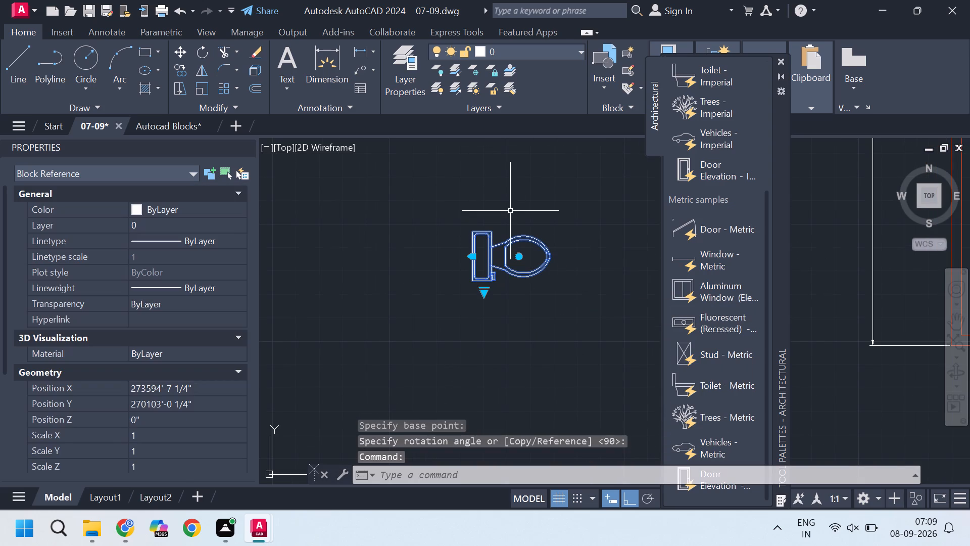
key(c)
key(o)
key(Return)
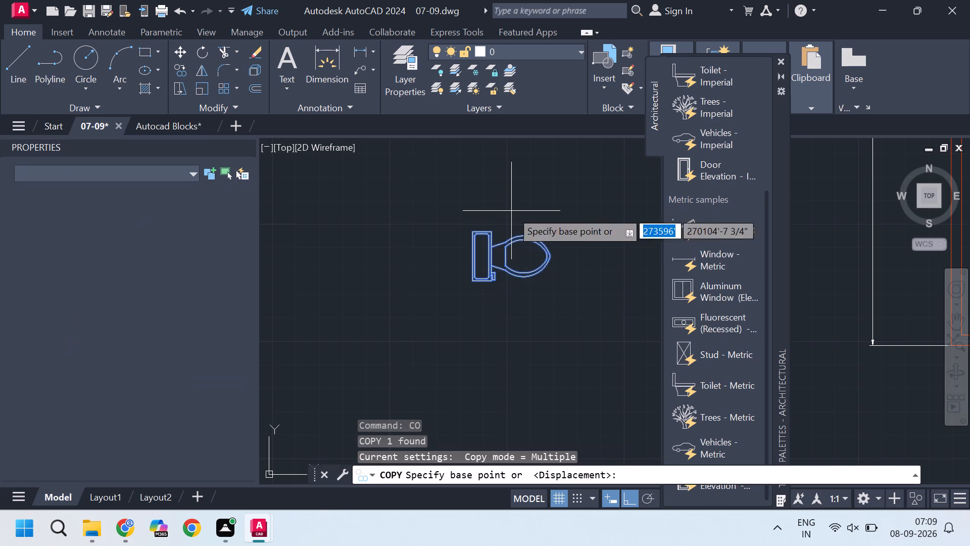
scroll(451, 271, up, 2)
click(504, 234)
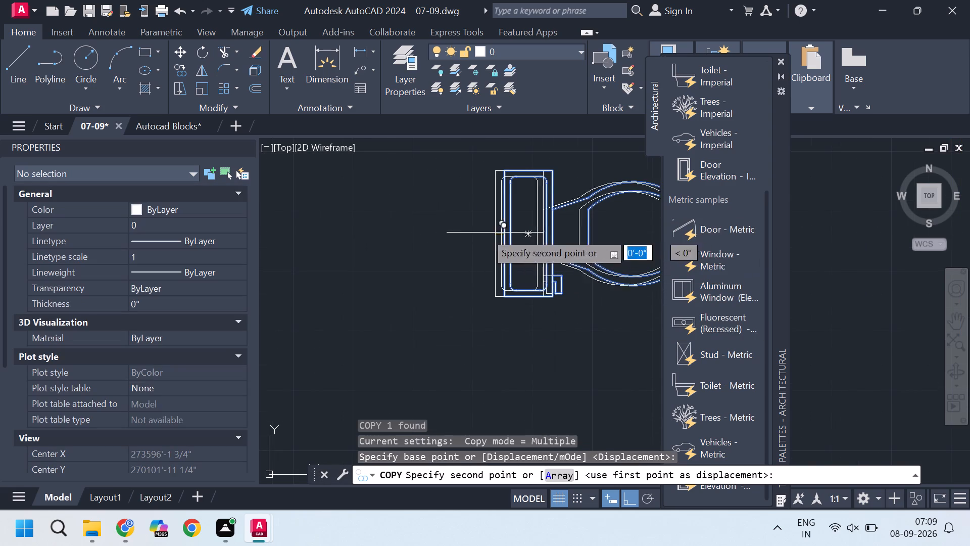
scroll(395, 230, down, 9)
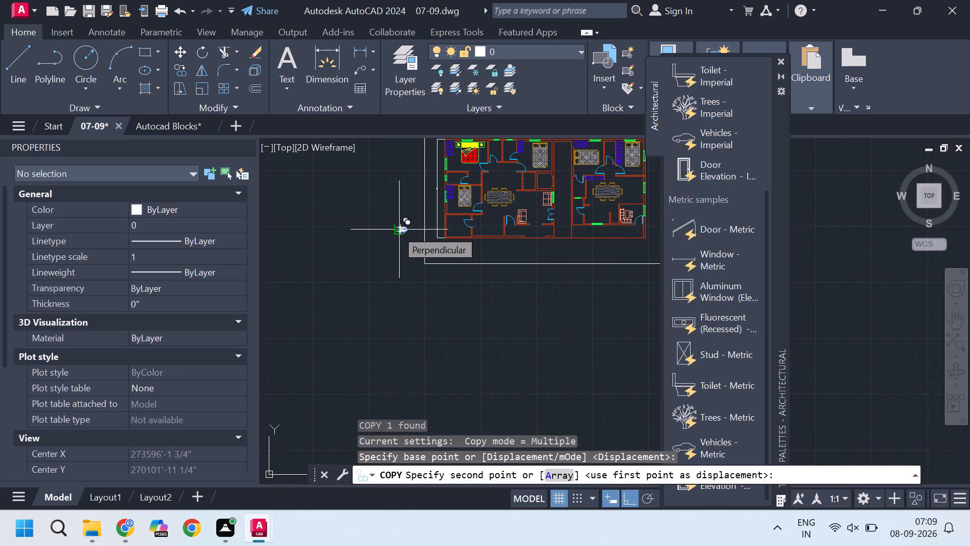
middle_click(450, 186)
scroll(450, 186, up, 3)
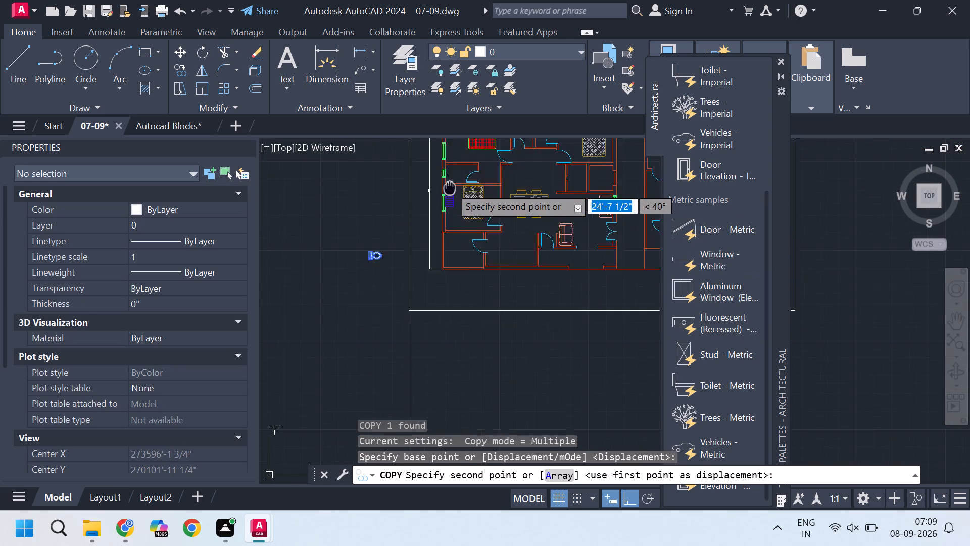
scroll(450, 187, up, 1)
middle_drag(446, 172, 452, 266)
scroll(442, 238, up, 5)
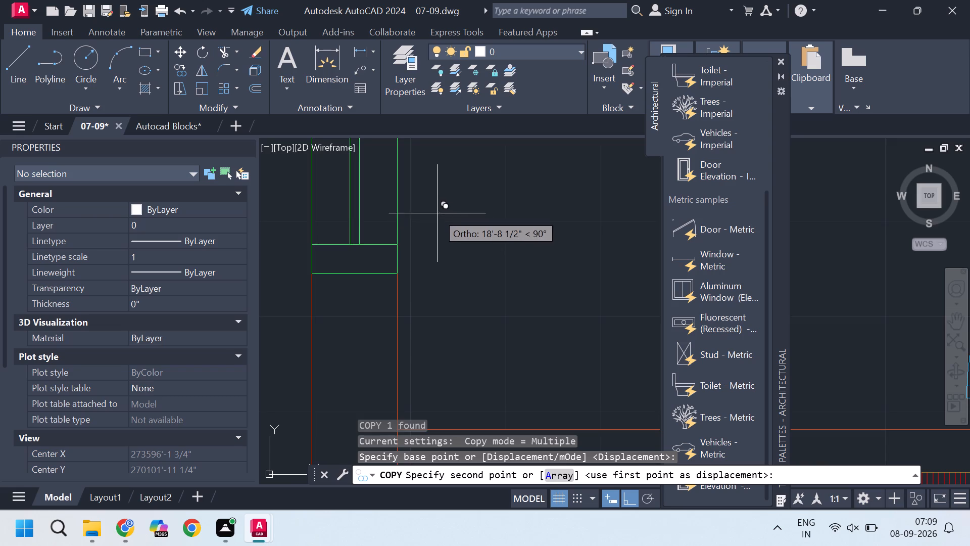
scroll(437, 212, down, 3)
click(430, 200)
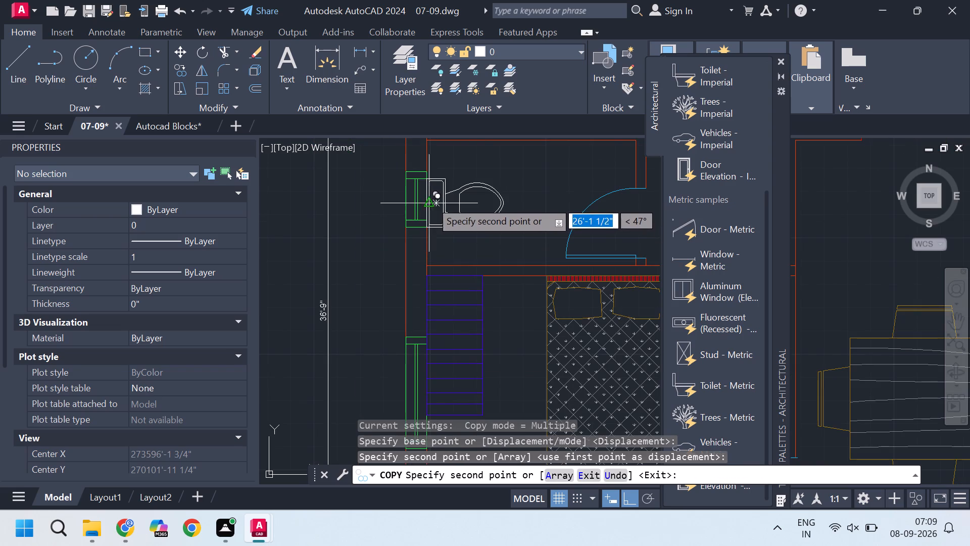
Place another toilet copy in the eastern of the two adjoining north bathrooms, with its tank against the shared partition.
scroll(432, 241, down, 4)
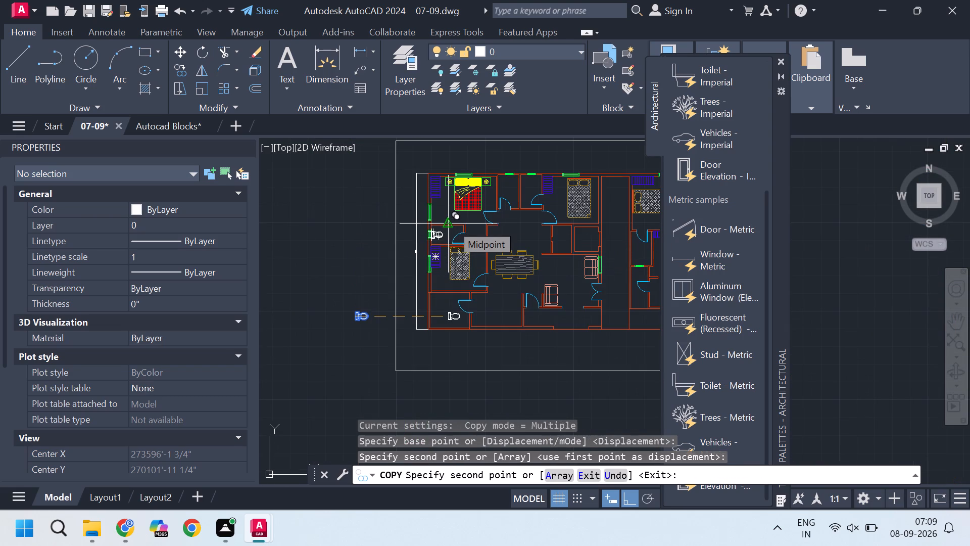
scroll(543, 180, up, 3)
scroll(469, 187, up, 3)
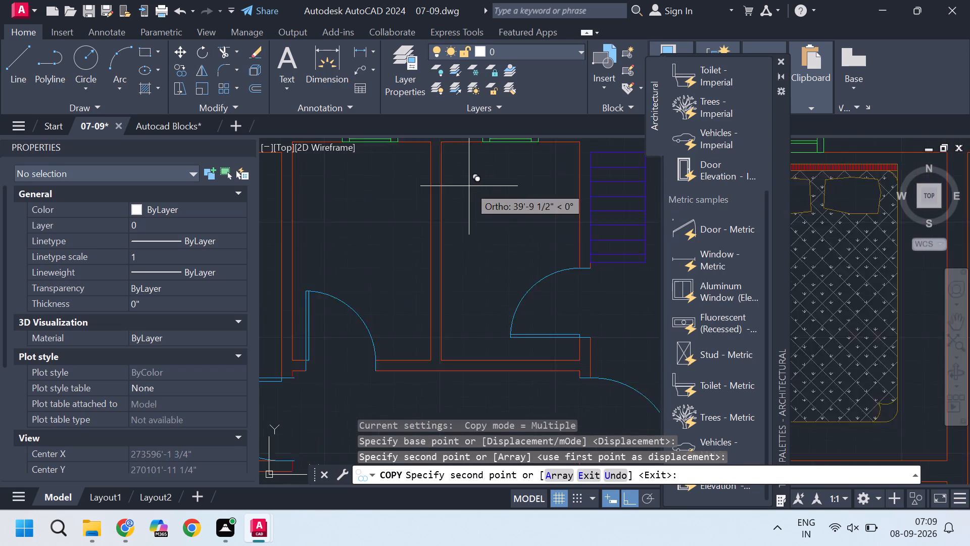
middle_drag(455, 187, 382, 289)
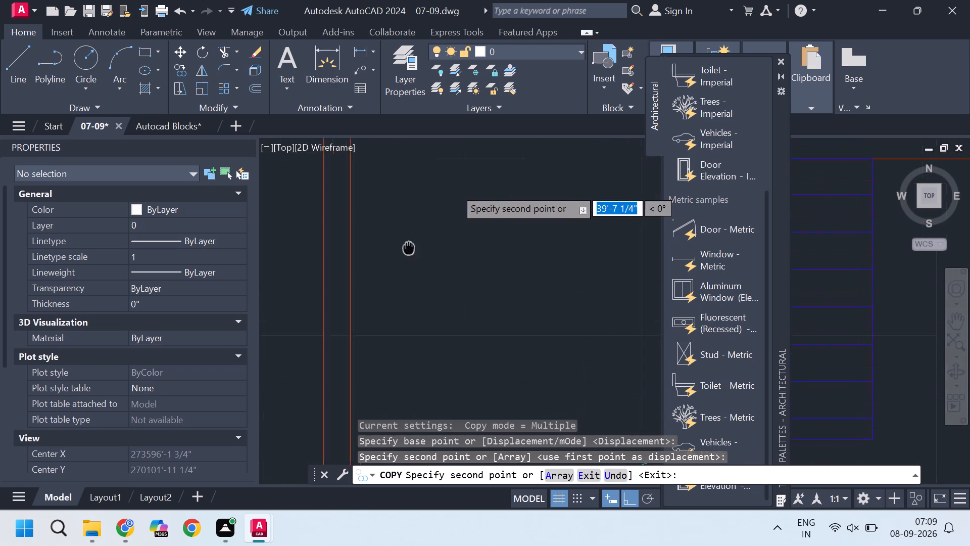
middle_drag(382, 289, 376, 297)
click(320, 288)
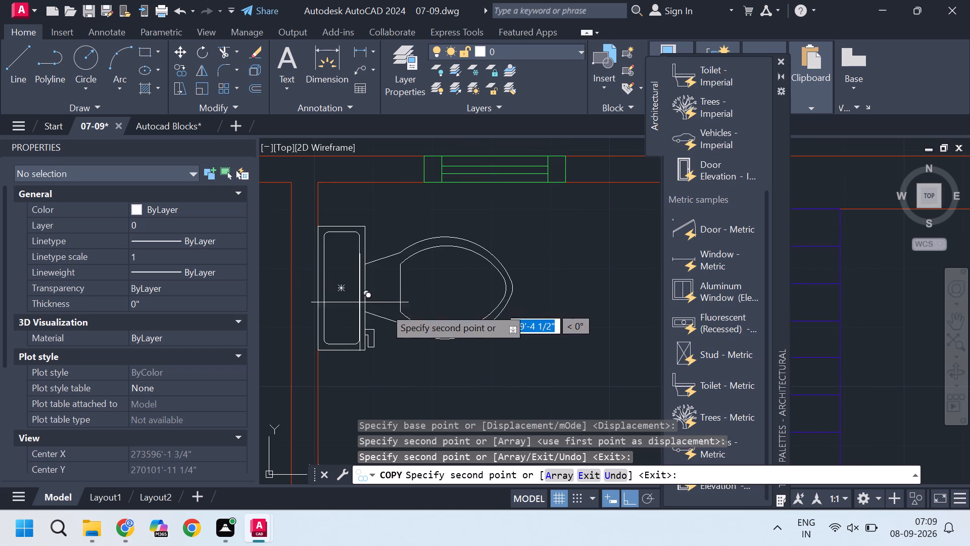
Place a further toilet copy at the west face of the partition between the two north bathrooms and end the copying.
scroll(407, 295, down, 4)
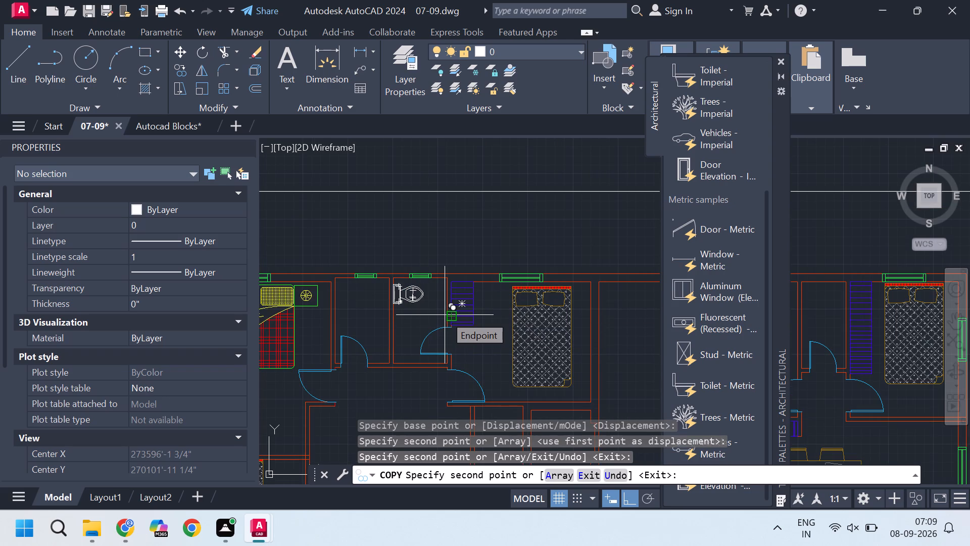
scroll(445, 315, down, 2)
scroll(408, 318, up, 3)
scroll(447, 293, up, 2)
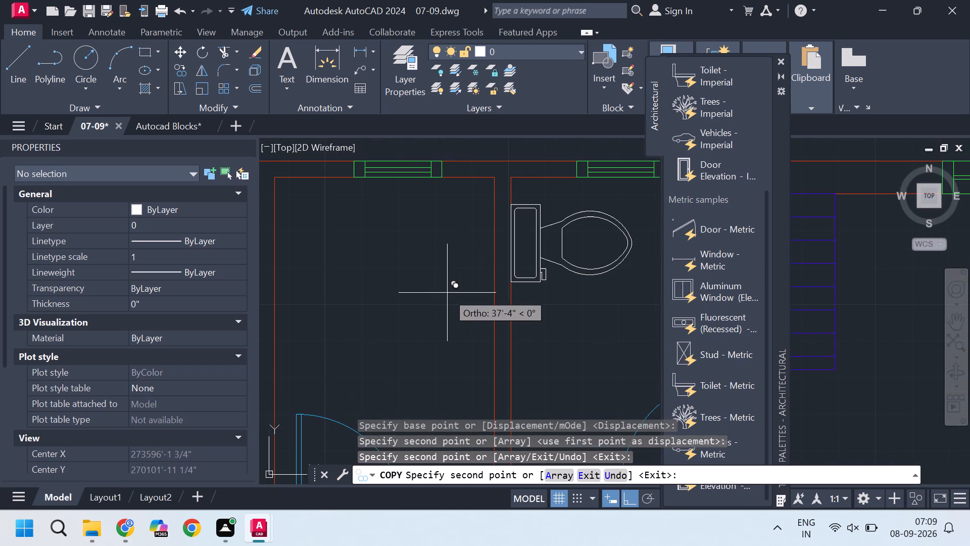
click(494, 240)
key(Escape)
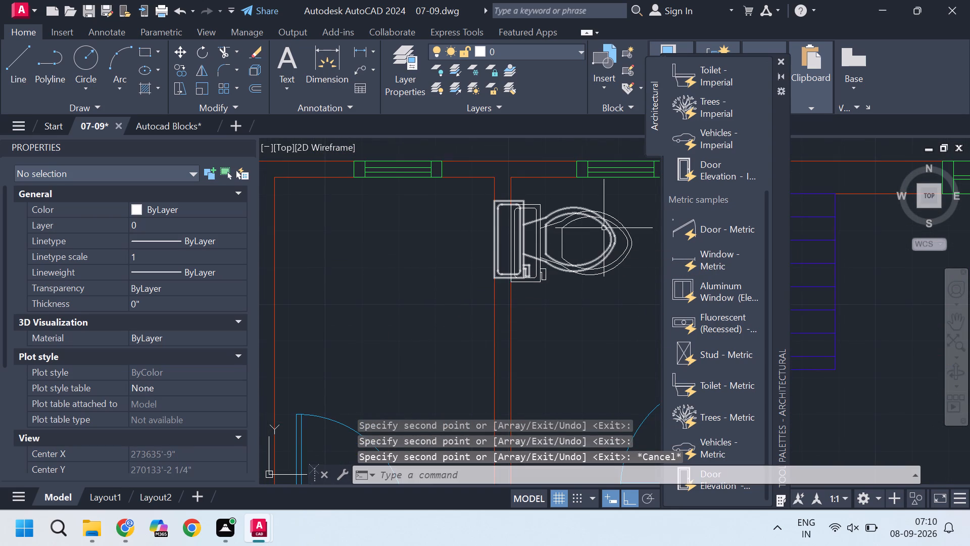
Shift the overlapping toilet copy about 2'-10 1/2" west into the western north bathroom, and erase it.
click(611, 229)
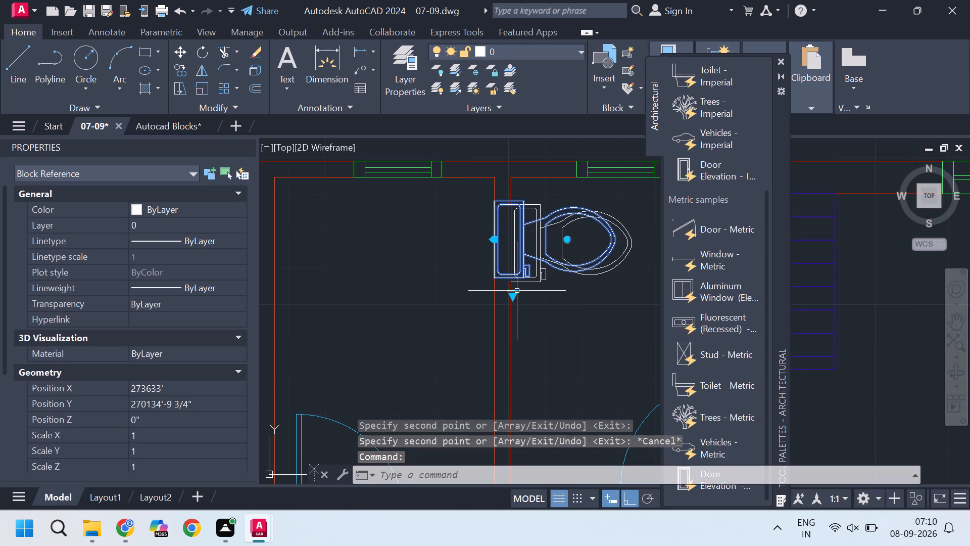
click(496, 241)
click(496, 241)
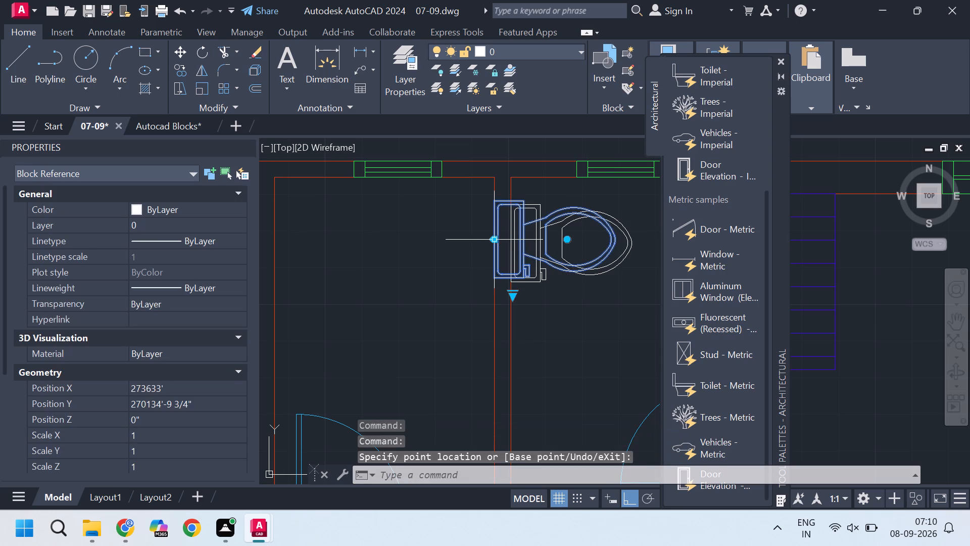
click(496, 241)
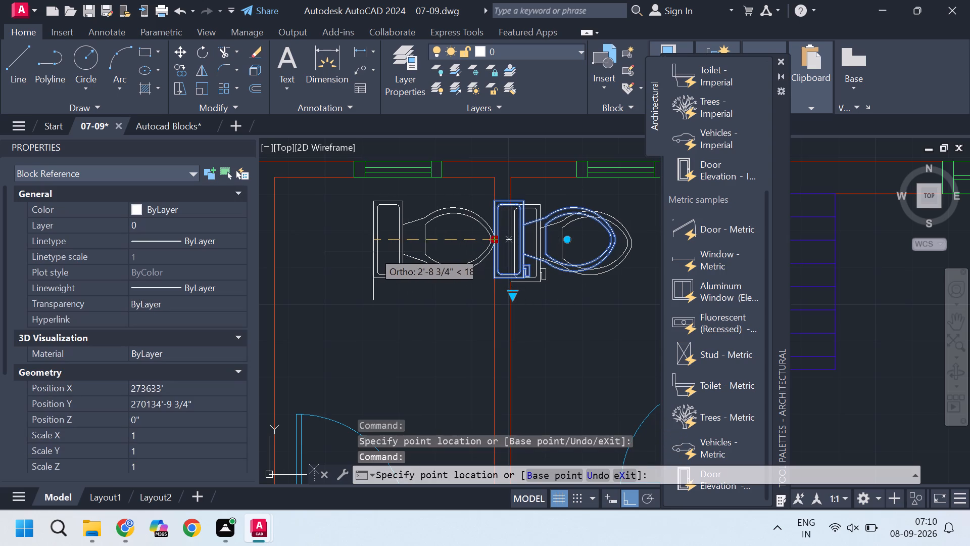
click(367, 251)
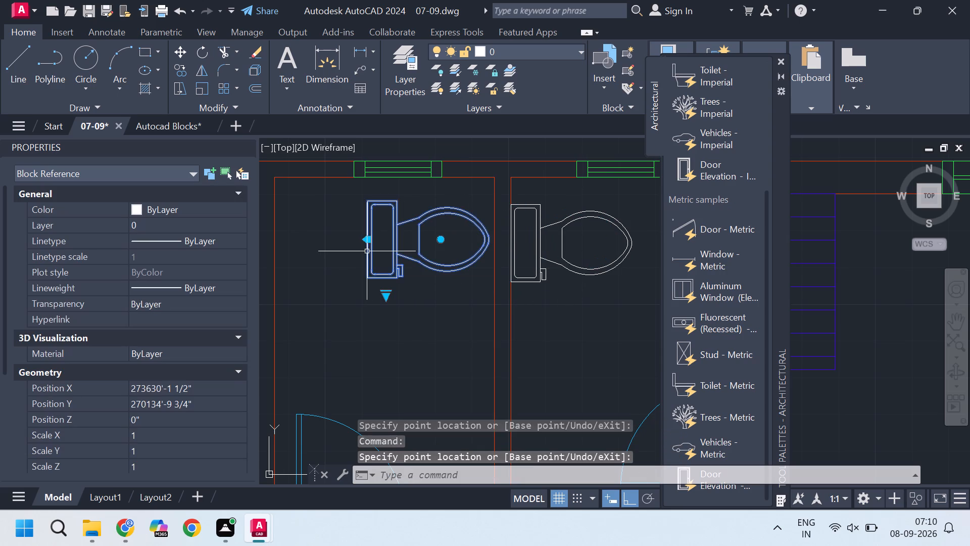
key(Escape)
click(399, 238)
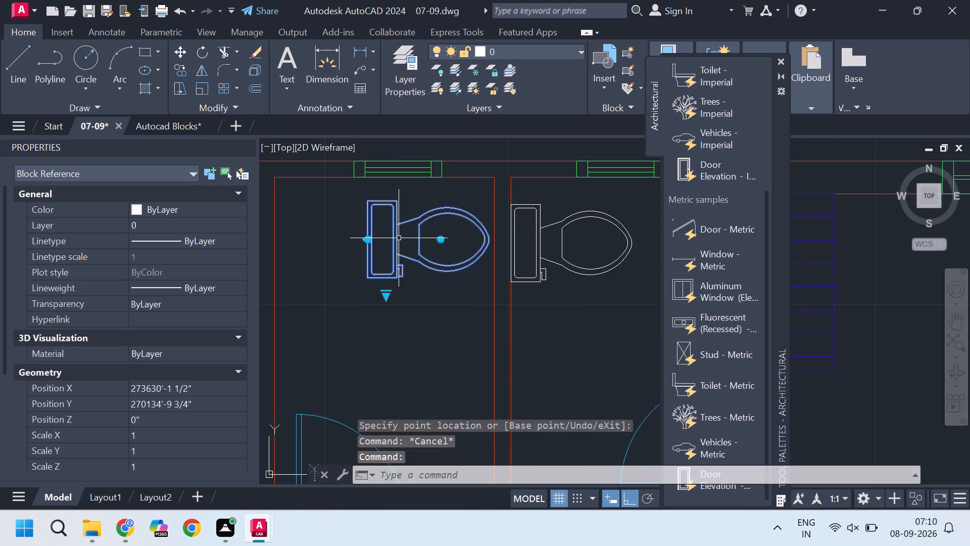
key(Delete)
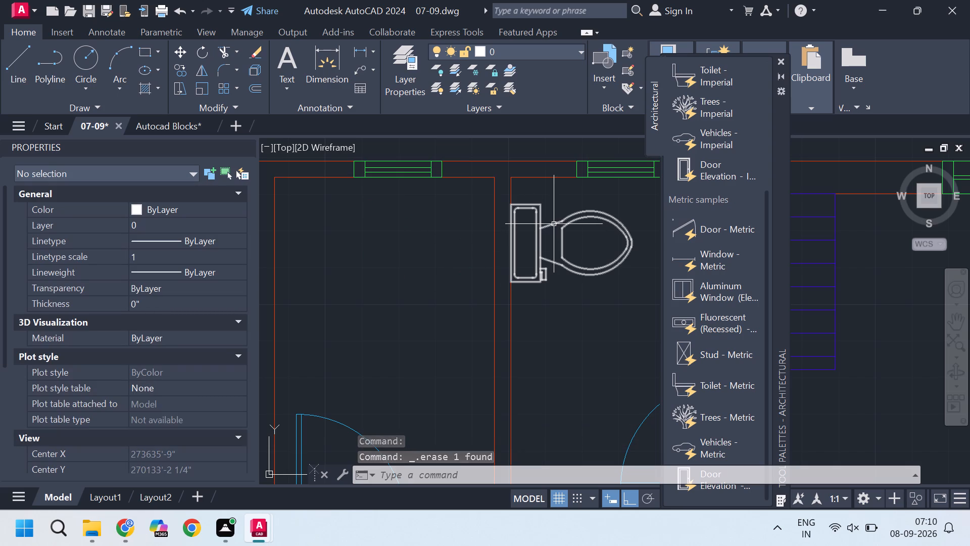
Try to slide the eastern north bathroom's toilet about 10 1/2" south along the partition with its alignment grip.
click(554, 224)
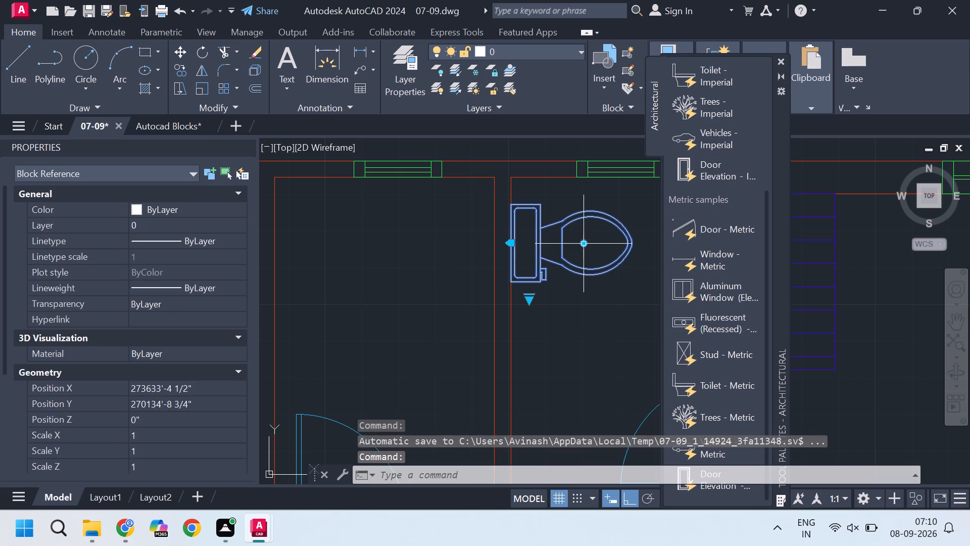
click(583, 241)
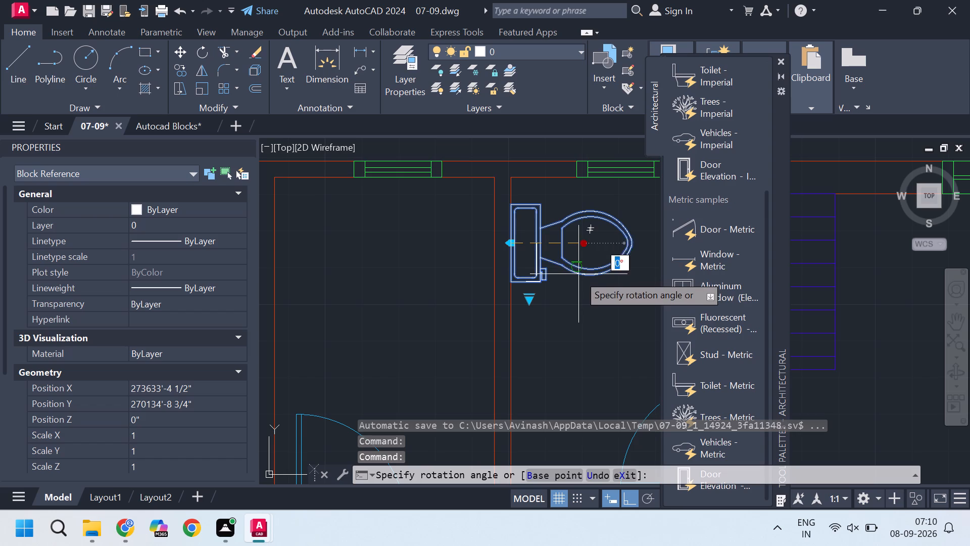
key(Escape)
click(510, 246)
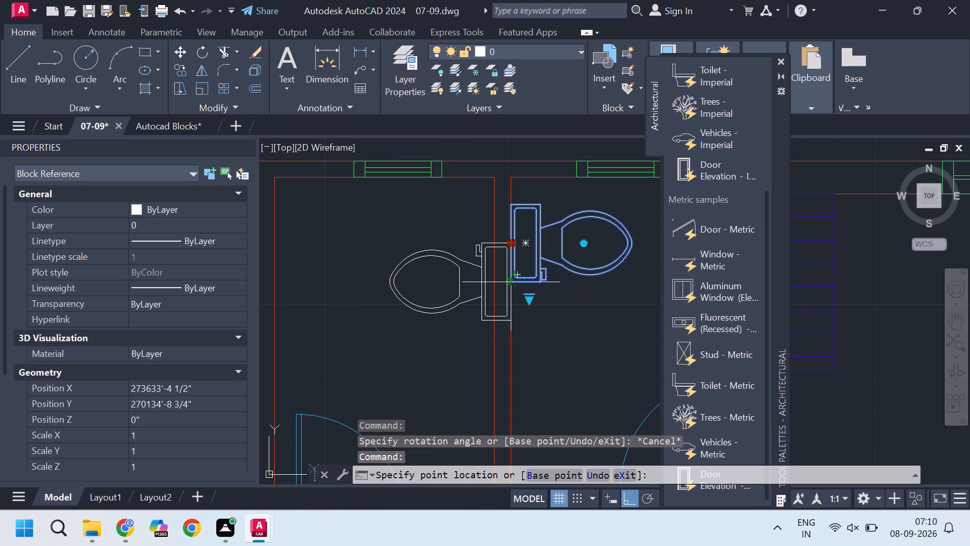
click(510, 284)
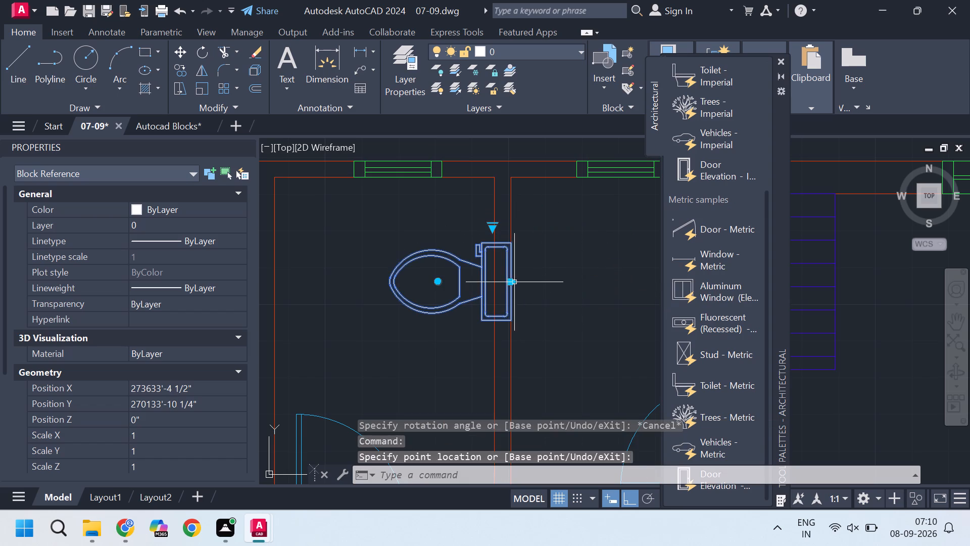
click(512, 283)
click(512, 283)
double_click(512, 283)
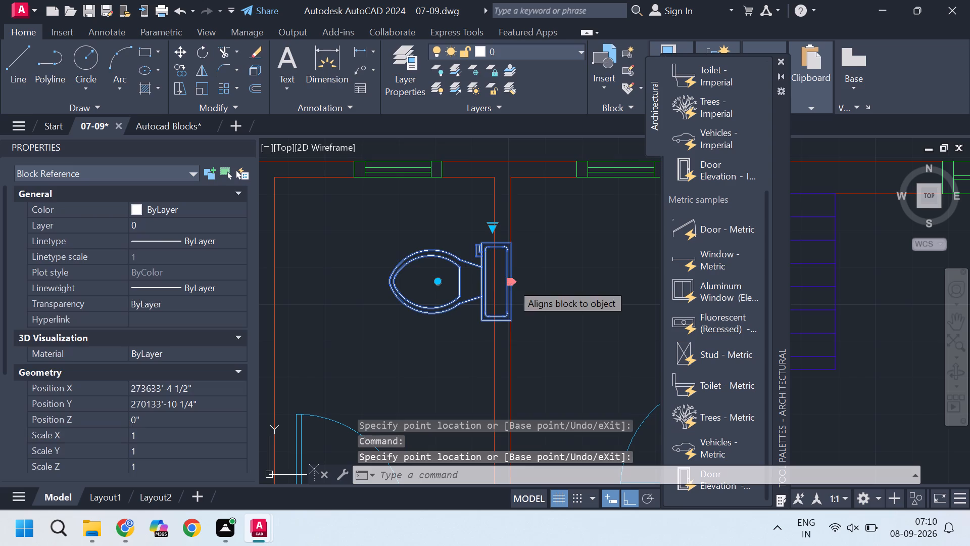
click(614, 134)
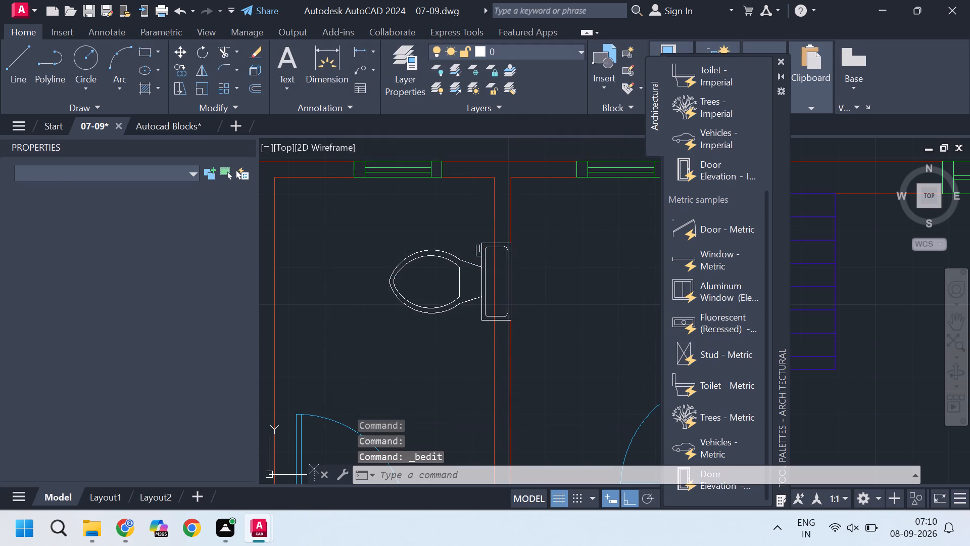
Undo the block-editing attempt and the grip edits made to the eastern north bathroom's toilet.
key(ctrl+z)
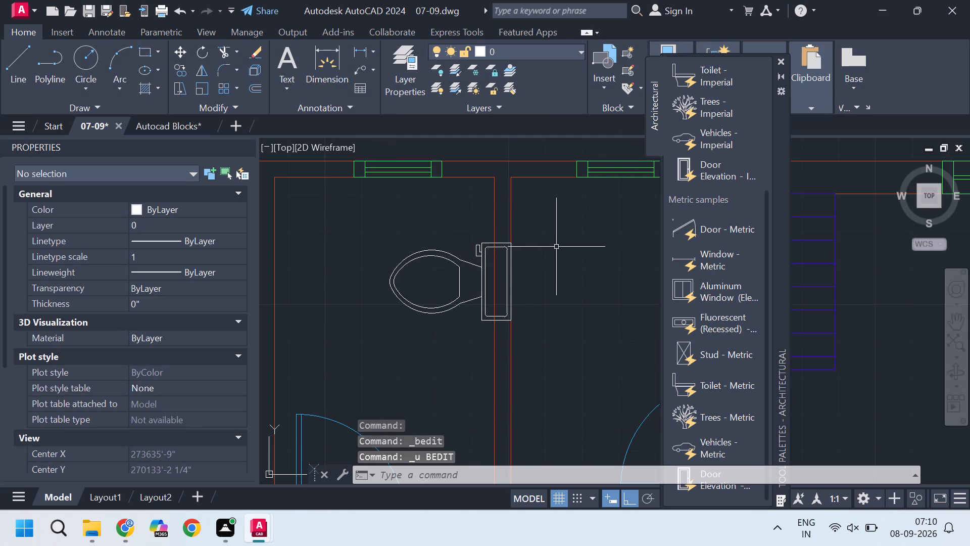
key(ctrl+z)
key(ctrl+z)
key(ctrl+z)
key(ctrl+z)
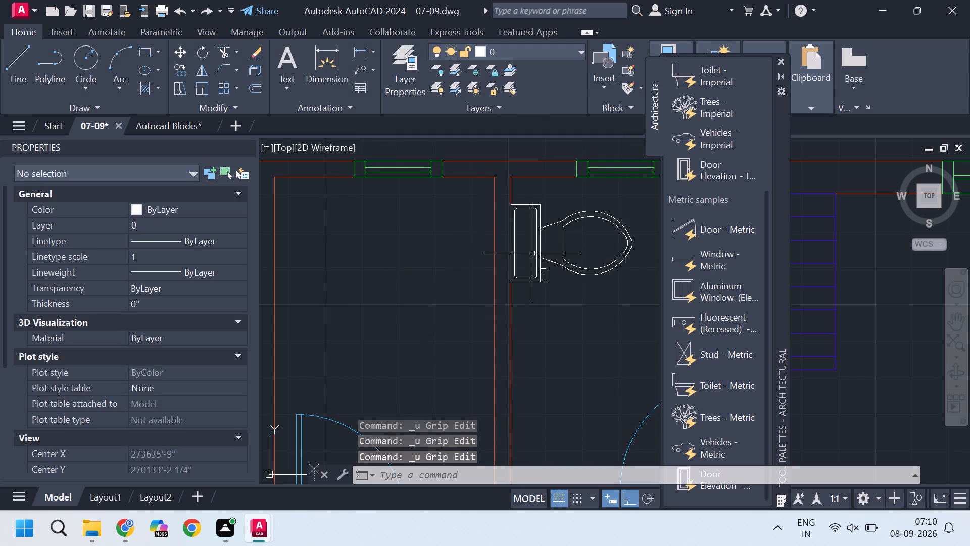
Move the eastern north bathroom's toilet about 3 3/4" south, keeping its tank flush against the partition's east face.
click(538, 248)
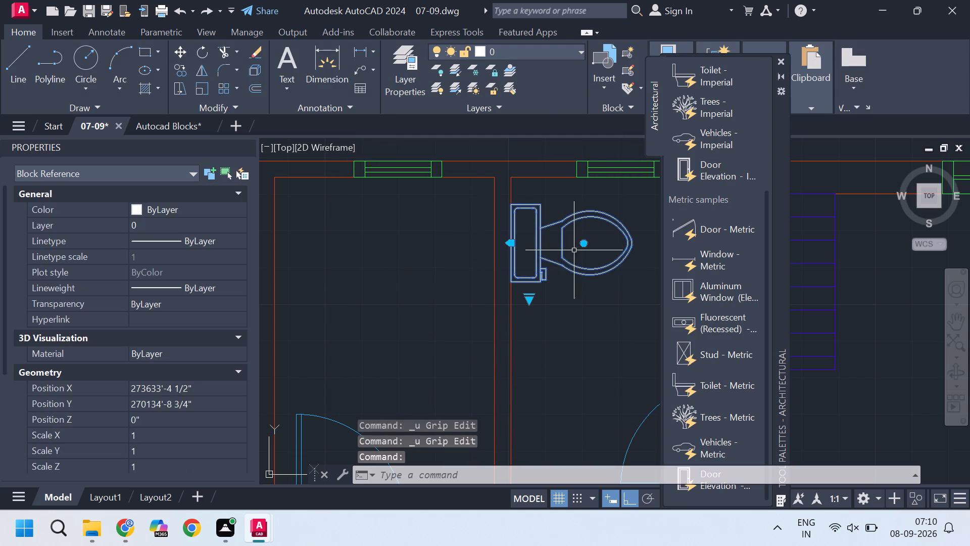
click(512, 244)
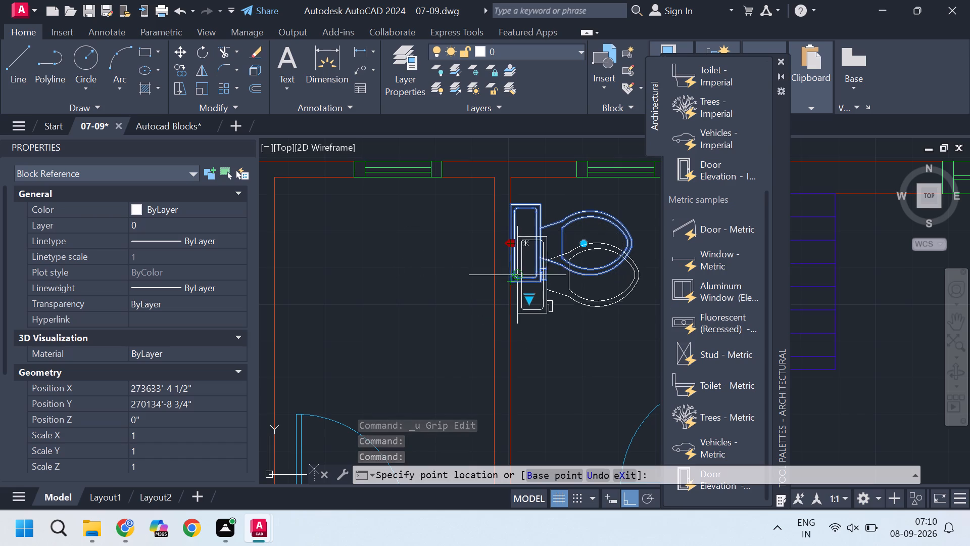
click(519, 267)
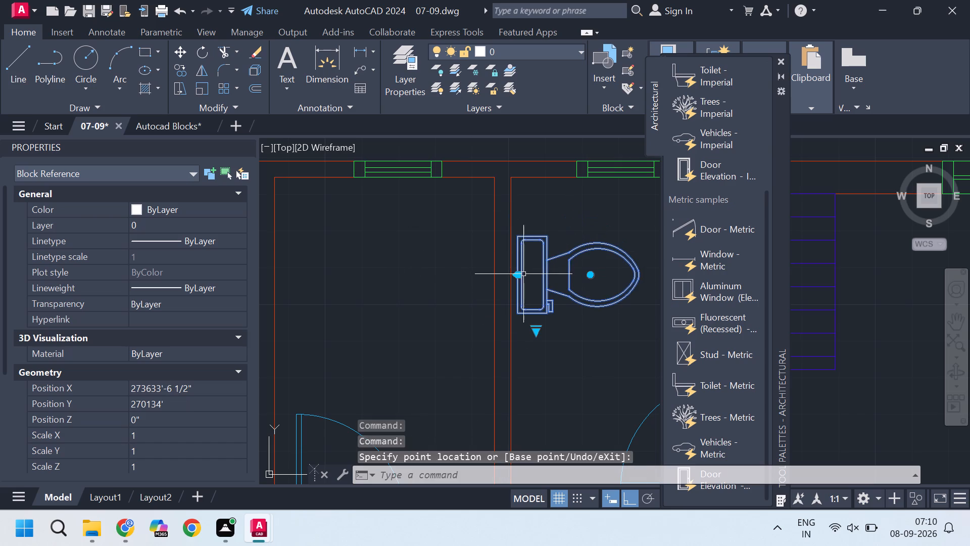
click(518, 277)
click(512, 257)
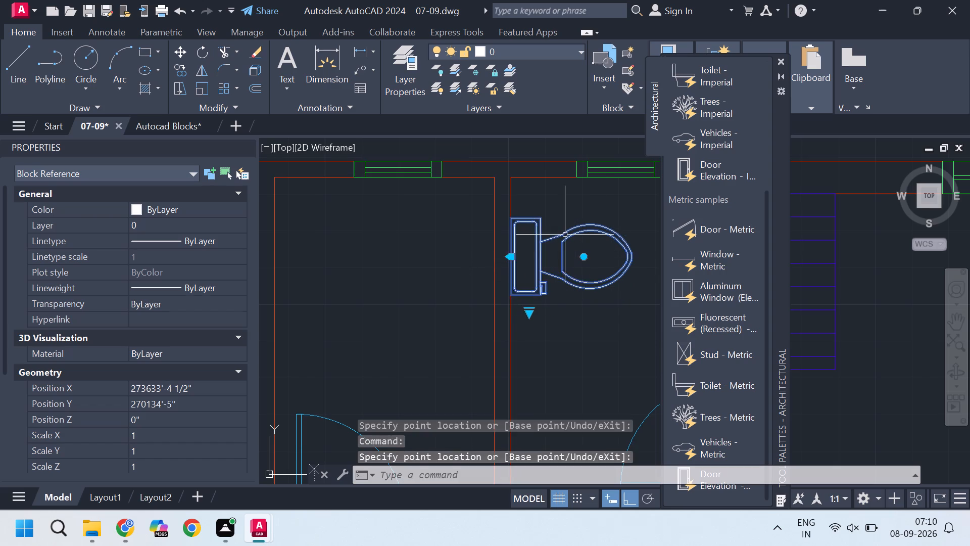
key(Escape)
Mirror the eastern north bathroom's toilet across the partition's centreline into the western north bathroom, keeping the original.
click(606, 234)
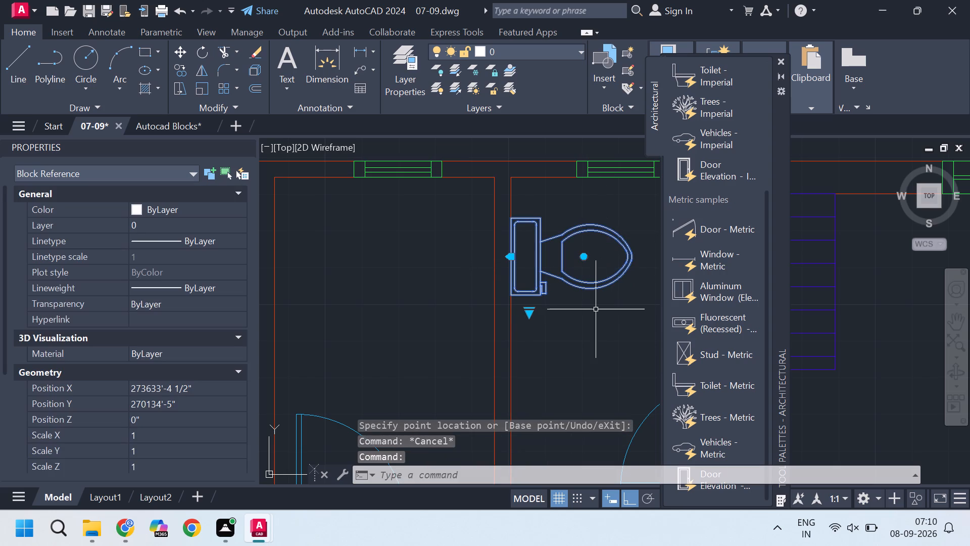
text(mi)
key(Return)
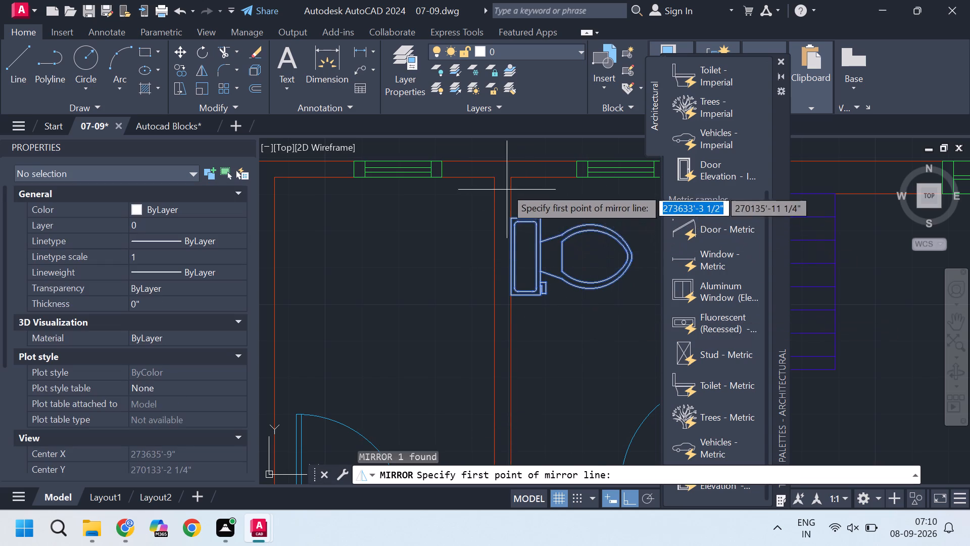
scroll(505, 186, up, 2)
middle_drag(496, 173, 500, 278)
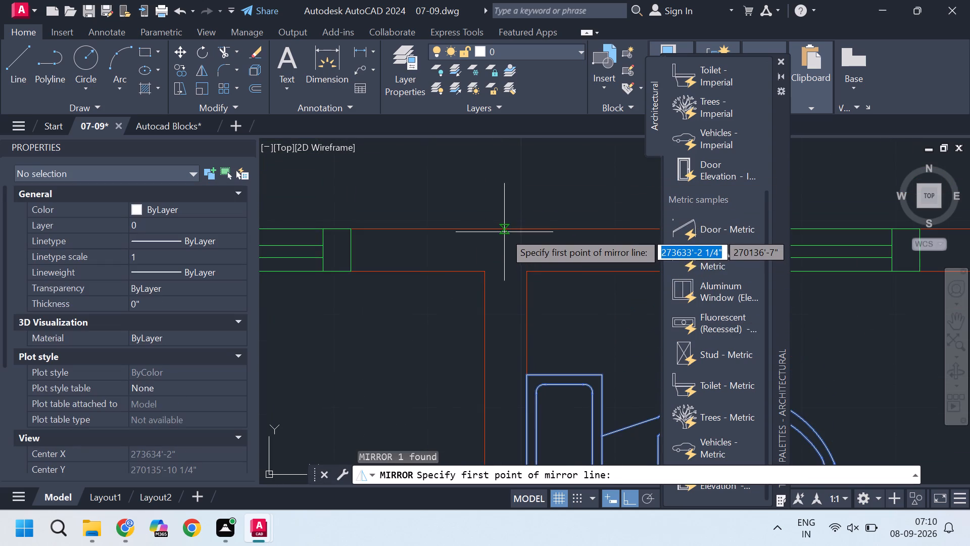
click(504, 232)
click(504, 286)
scroll(504, 287, down, 2)
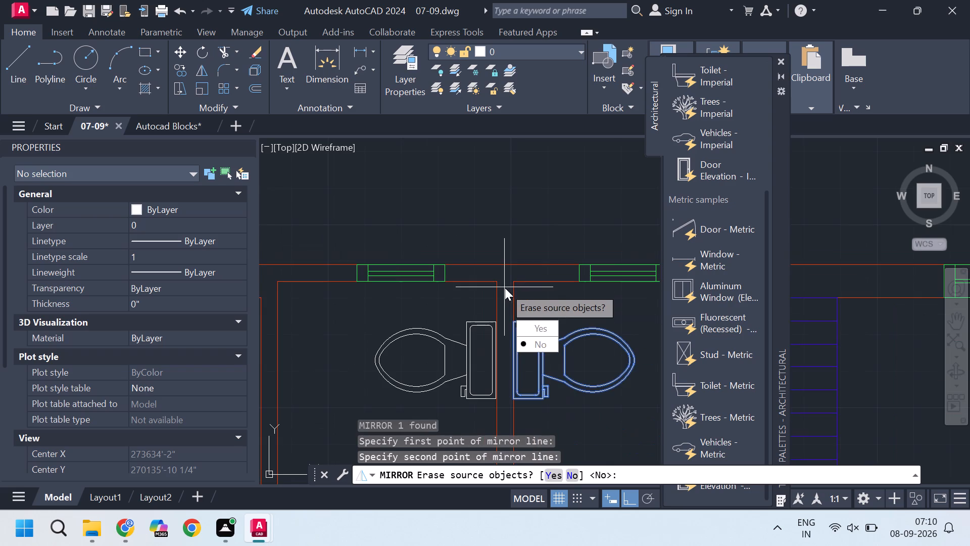
drag(531, 340, 504, 286)
scroll(476, 278, up, 1)
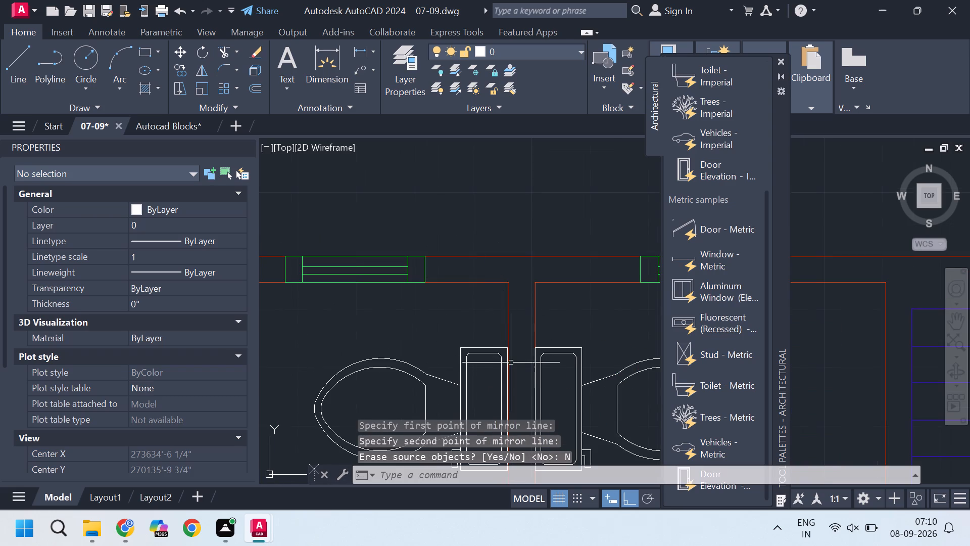
scroll(487, 262, down, 4)
scroll(509, 285, up, 2)
key(Escape)
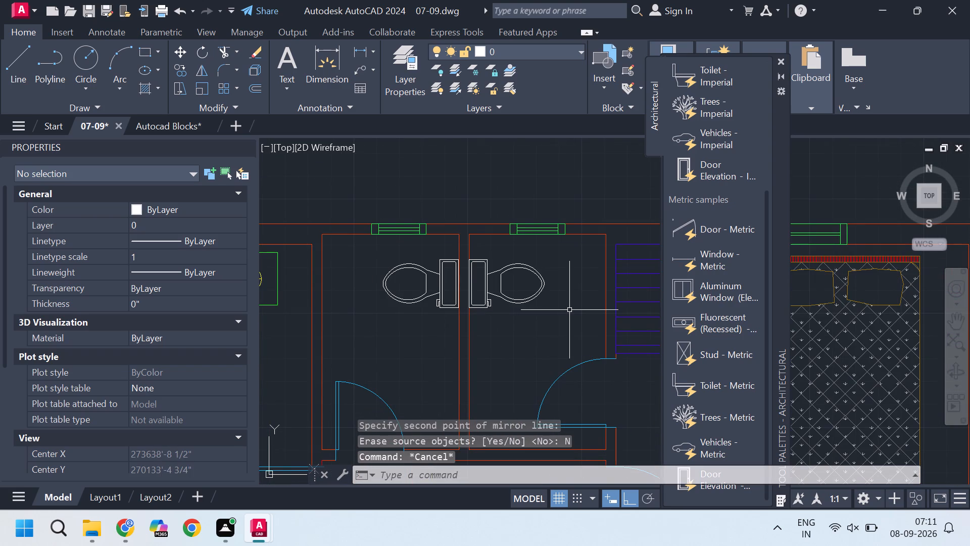
Switch to the Autocad Blocks drawing and locate its Kitchens & Baths section.
scroll(731, 328, down, 2)
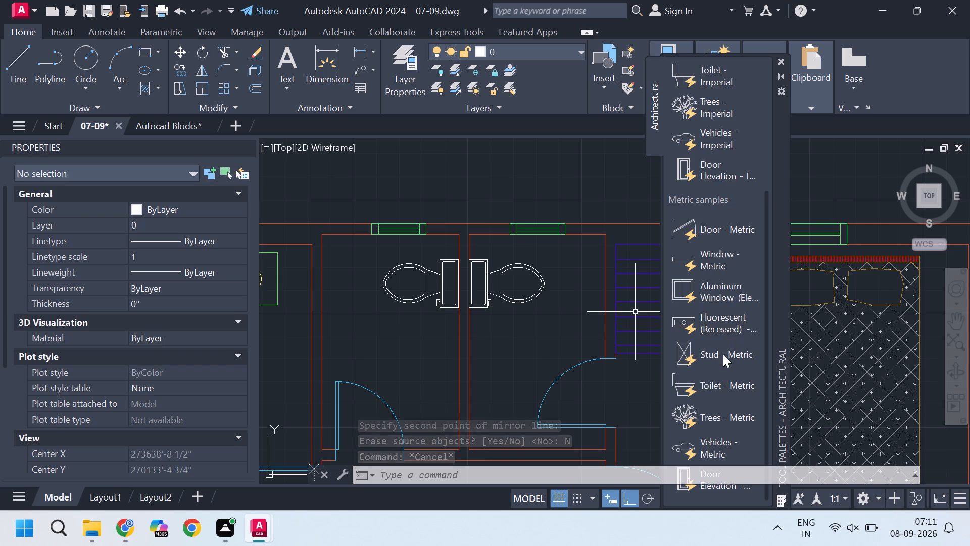
scroll(720, 369, up, 4)
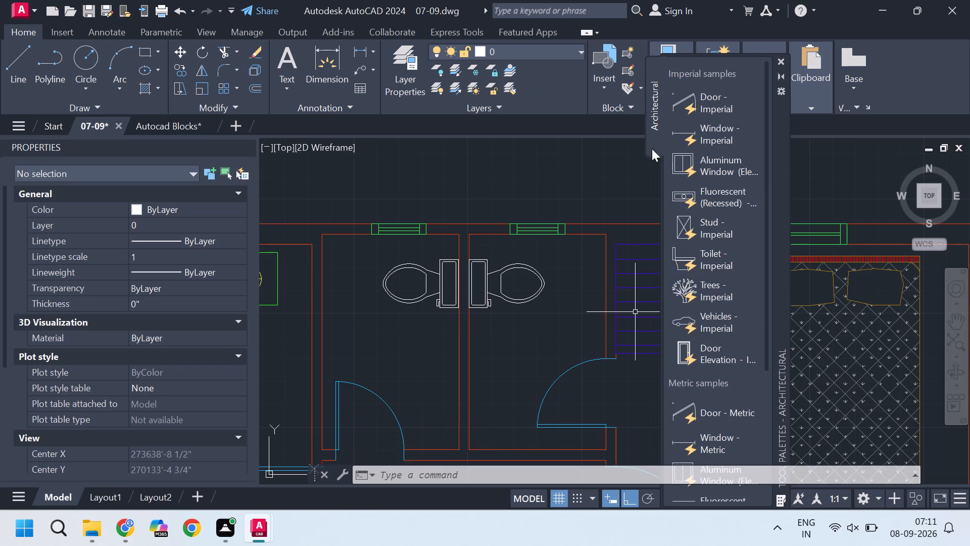
click(160, 121)
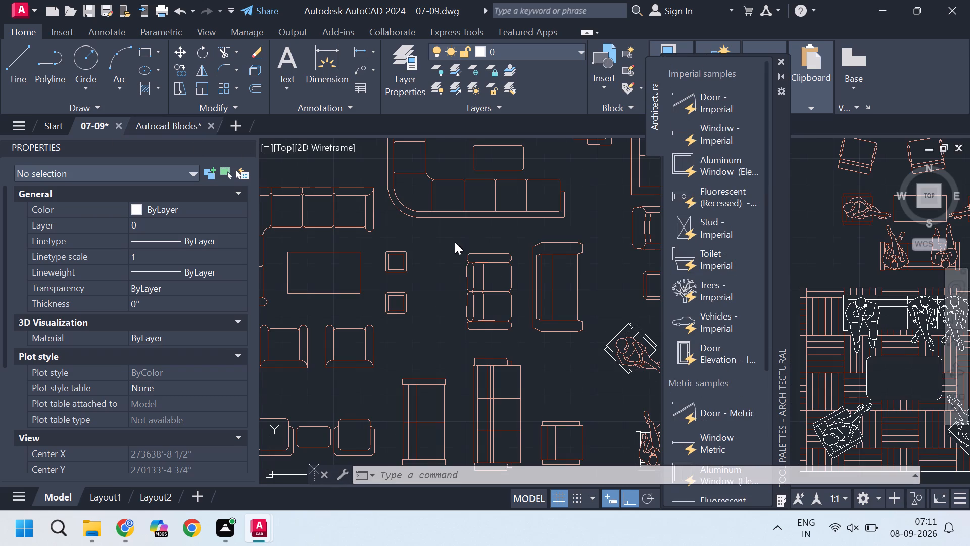
scroll(474, 293, down, 4)
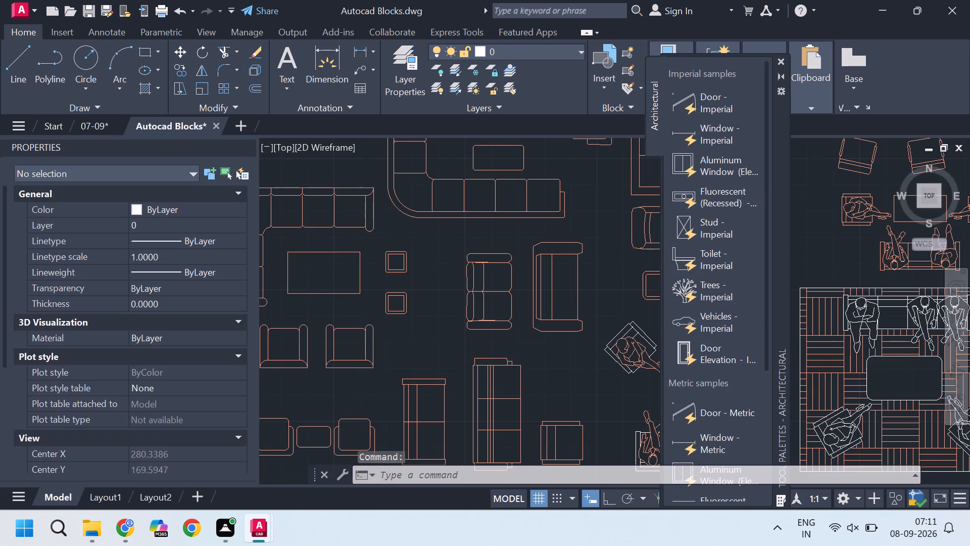
scroll(442, 240, down, 4)
scroll(482, 334, down, 6)
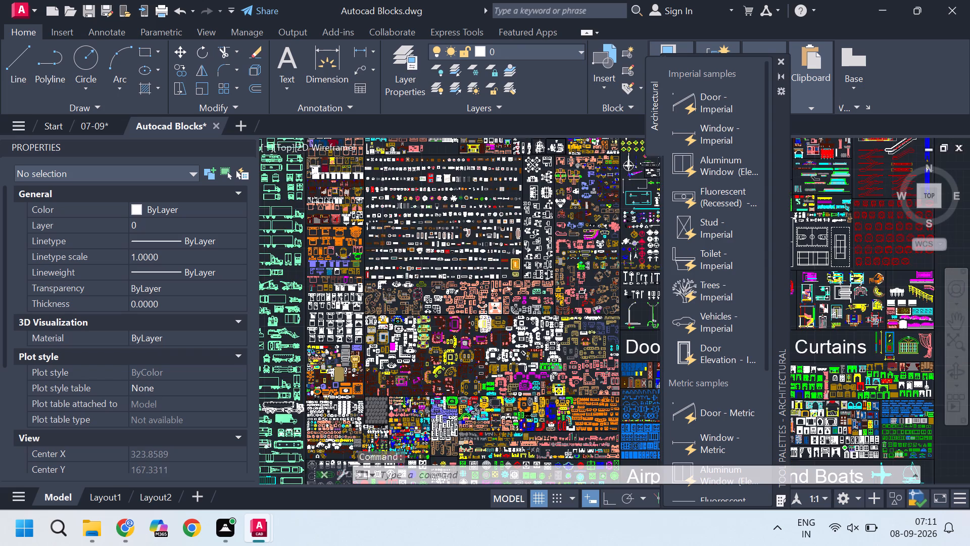
scroll(527, 352, up, 3)
scroll(580, 365, up, 2)
middle_drag(578, 363, 447, 333)
scroll(456, 333, up, 2)
scroll(462, 333, down, 4)
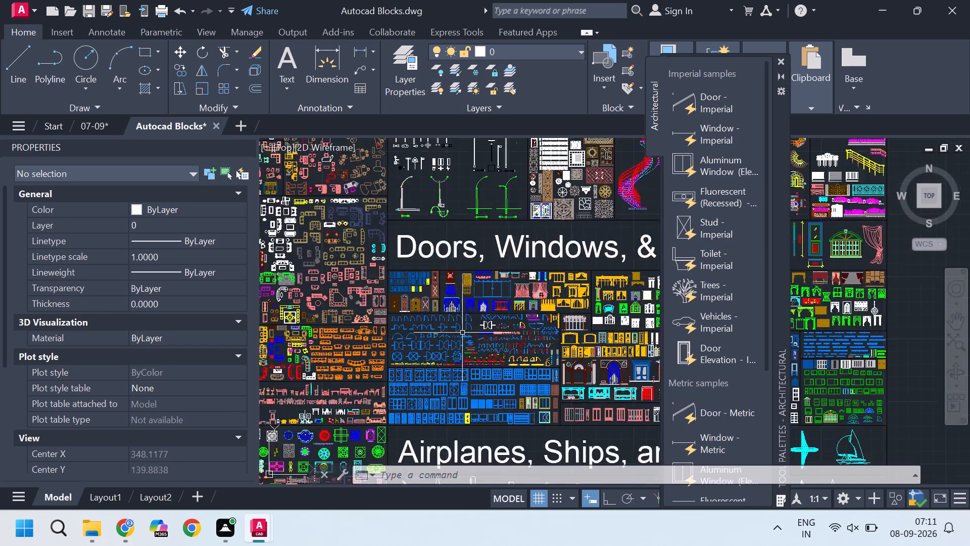
scroll(512, 343, up, 2)
scroll(476, 327, down, 4)
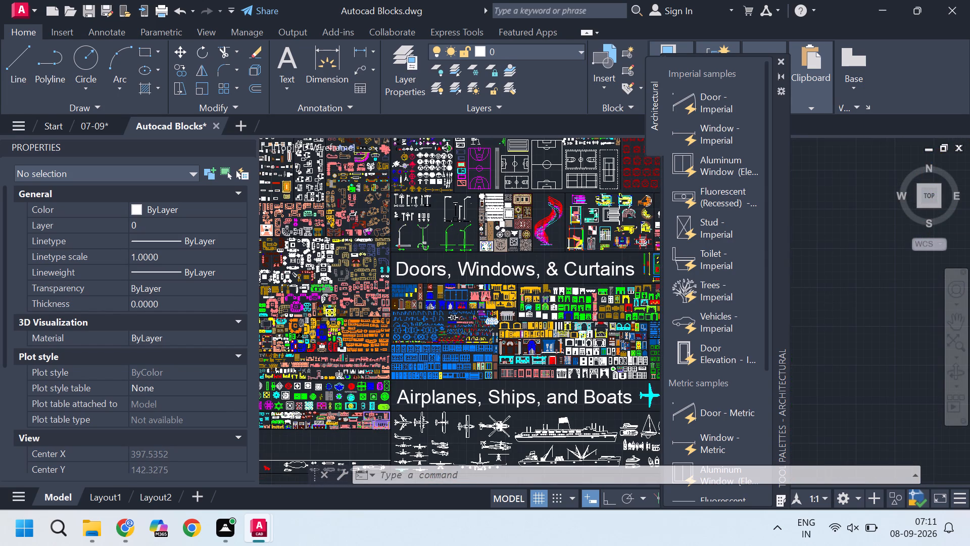
scroll(487, 321, down, 2)
scroll(500, 255, up, 4)
middle_drag(476, 194, 536, 336)
scroll(459, 179, up, 3)
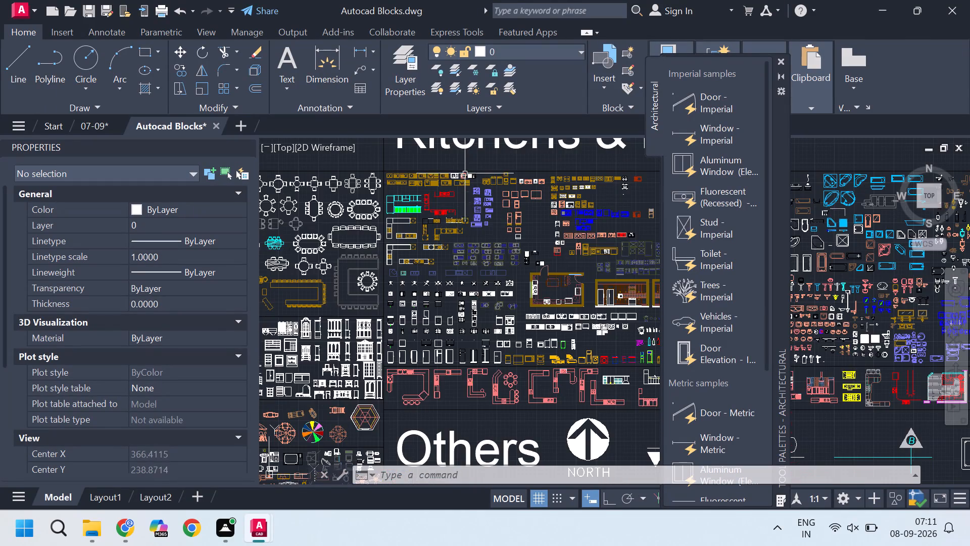
Examine the kitchen counter, stove and sink blocks in the Kitchens & Baths section for a suitable kitchen layout.
scroll(424, 187, up, 3)
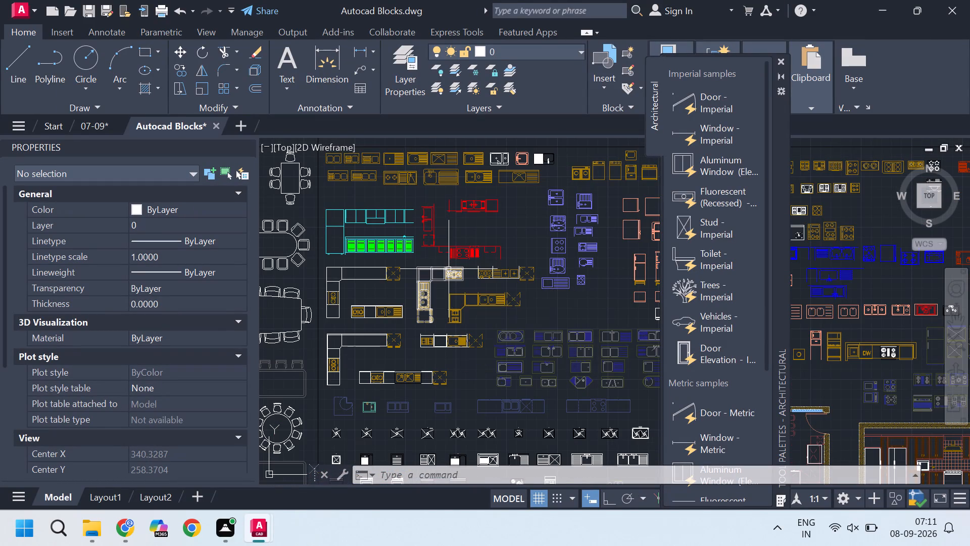
scroll(461, 177, up, 2)
scroll(435, 246, down, 3)
scroll(437, 303, up, 1)
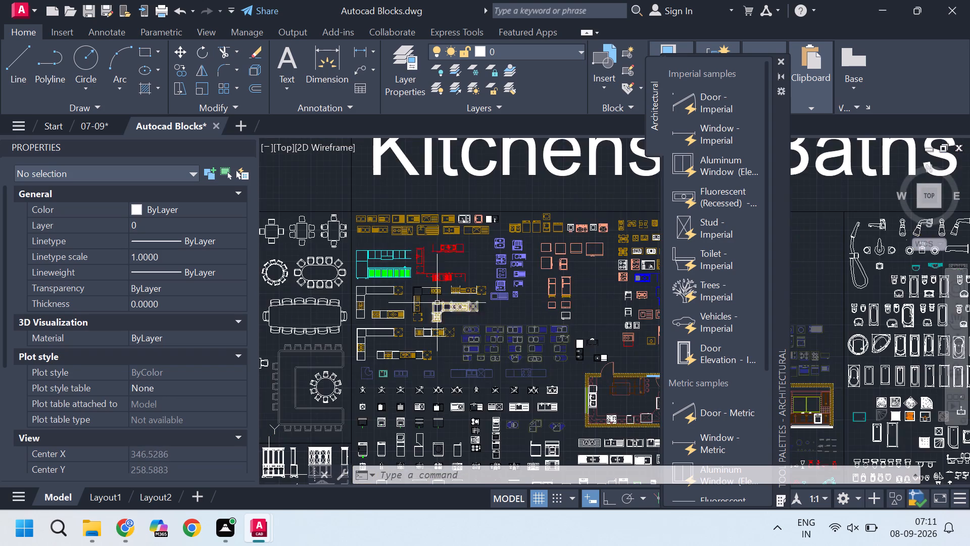
scroll(437, 303, up, 2)
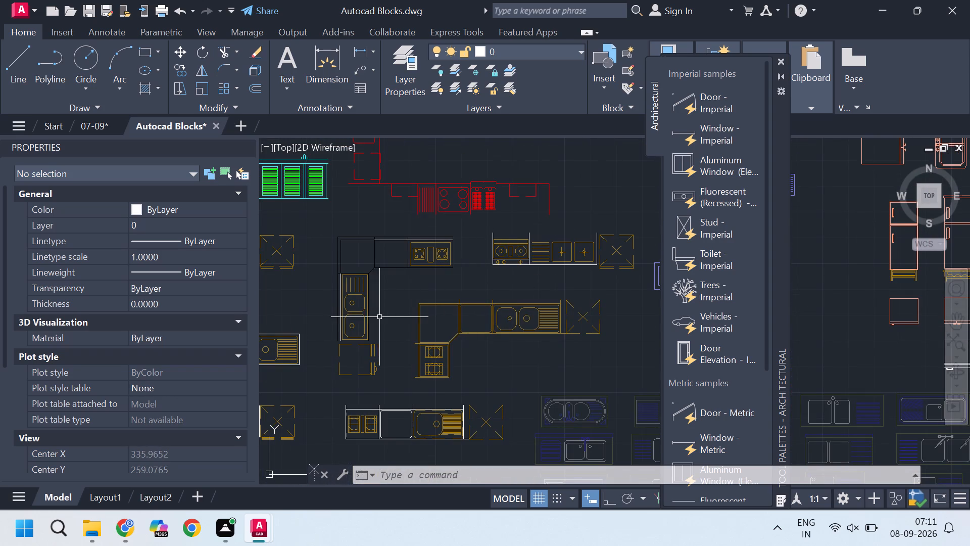
scroll(397, 327, down, 1)
scroll(403, 370, down, 2)
scroll(413, 309, up, 1)
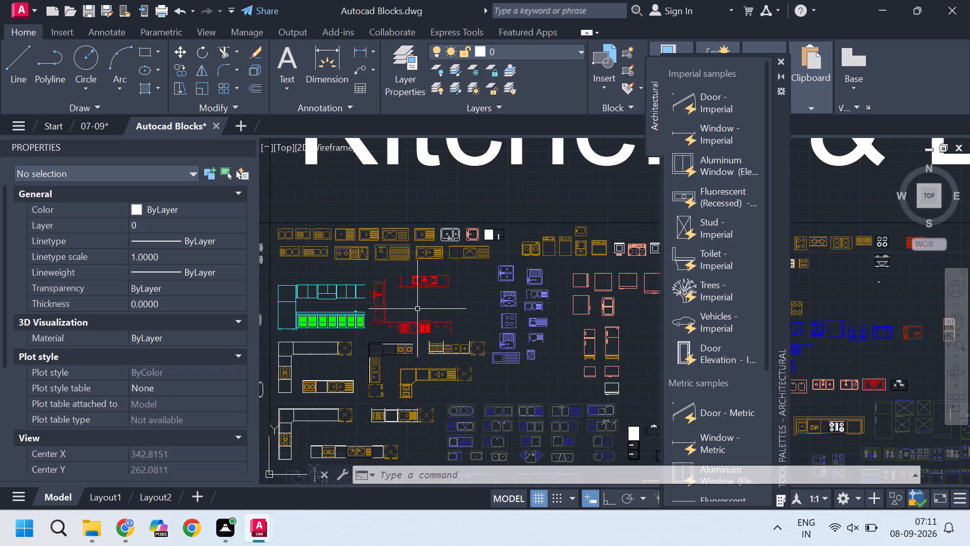
scroll(450, 266, down, 3)
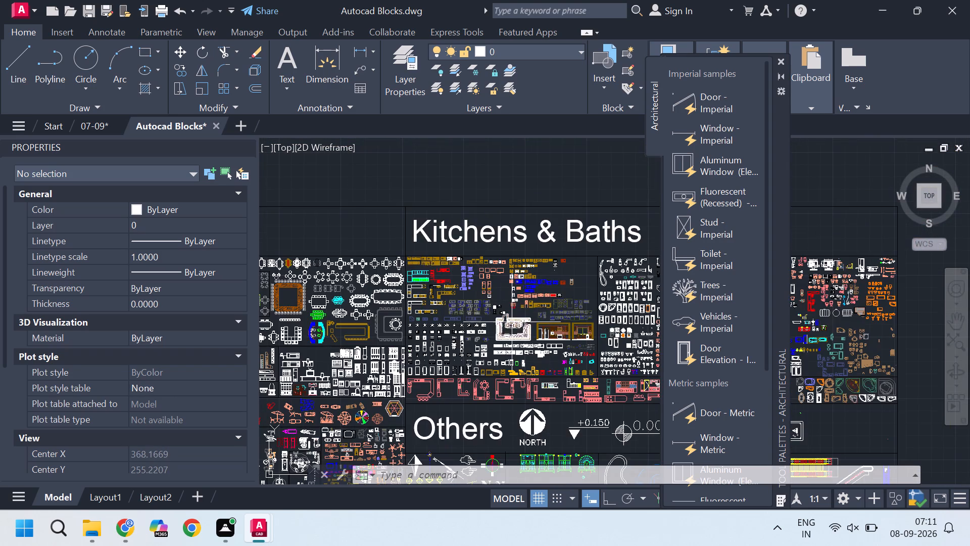
scroll(525, 322, up, 1)
scroll(587, 298, up, 3)
scroll(546, 337, up, 2)
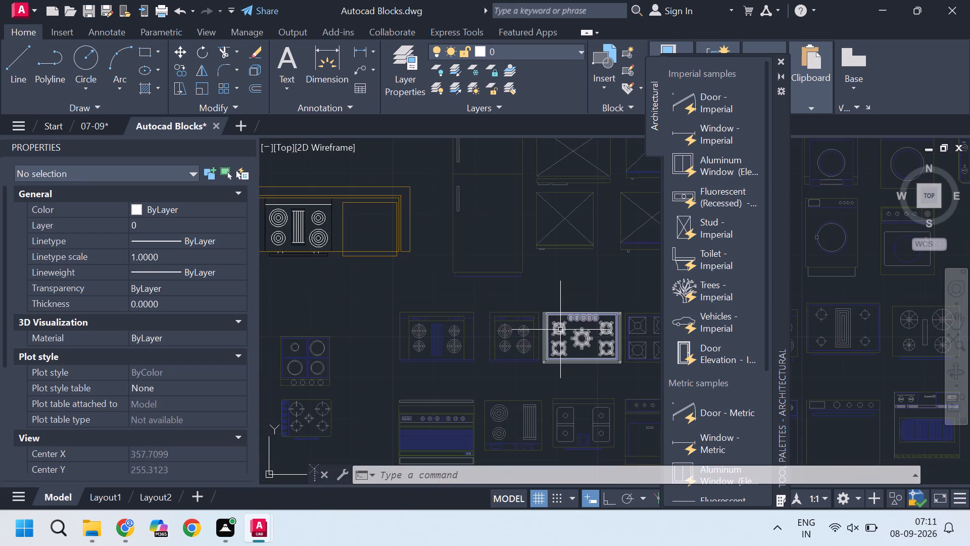
scroll(531, 316, down, 6)
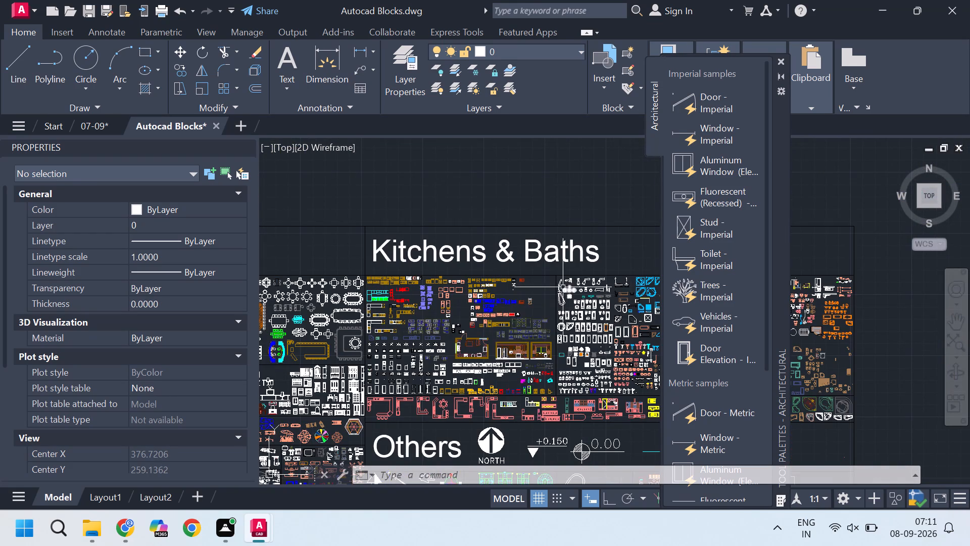
scroll(338, 259, up, 3)
scroll(480, 386, up, 1)
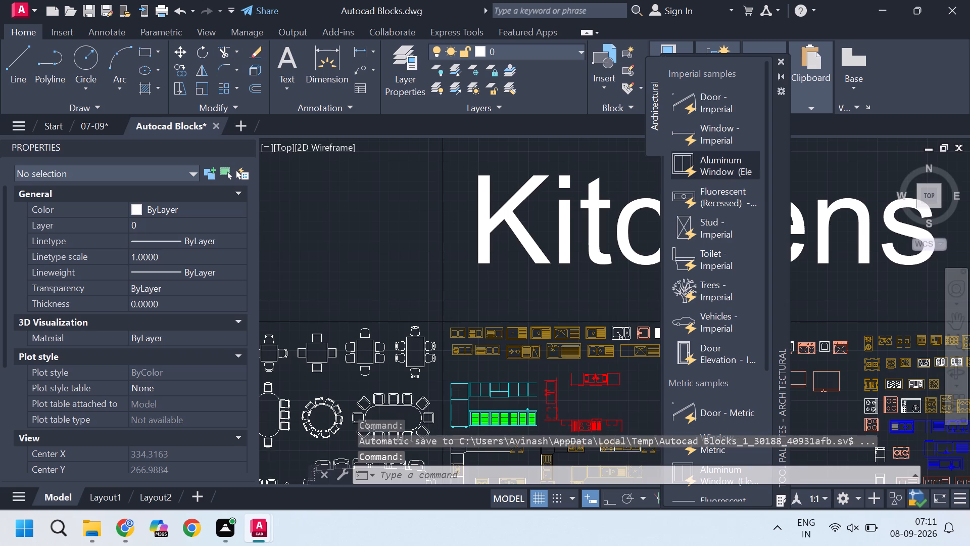
scroll(461, 234, down, 3)
scroll(519, 278, up, 3)
middle_drag(517, 287, 511, 183)
scroll(545, 201, down, 3)
scroll(491, 272, up, 3)
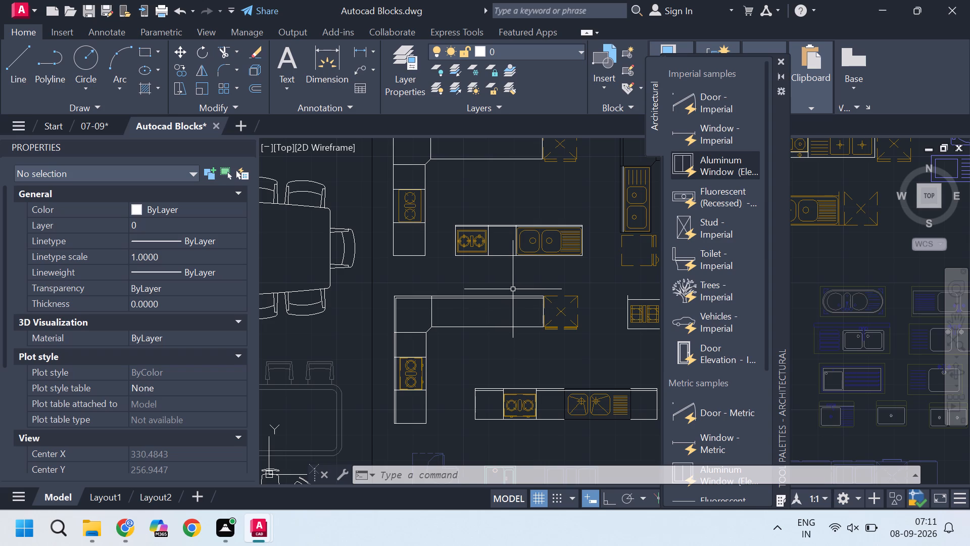
scroll(513, 289, down, 1)
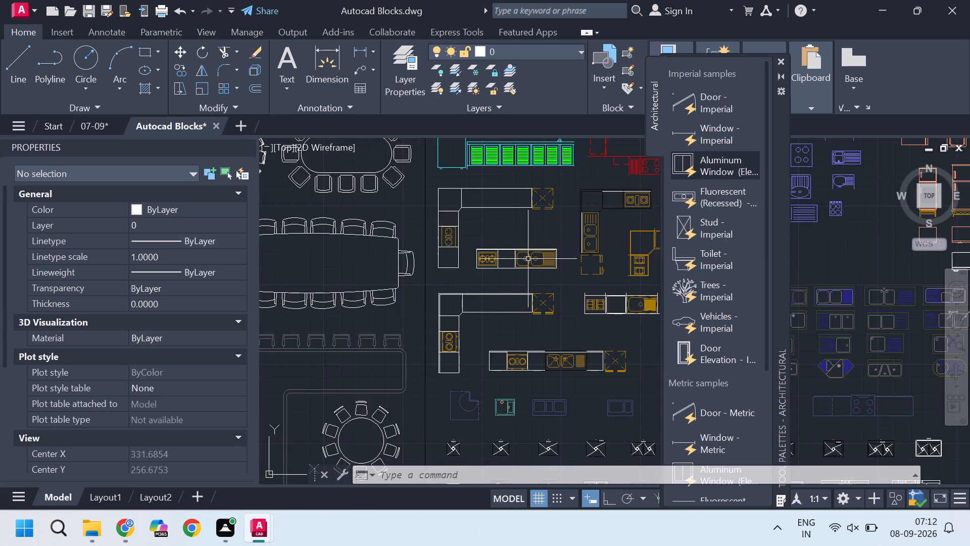
middle_drag(536, 230, 447, 226)
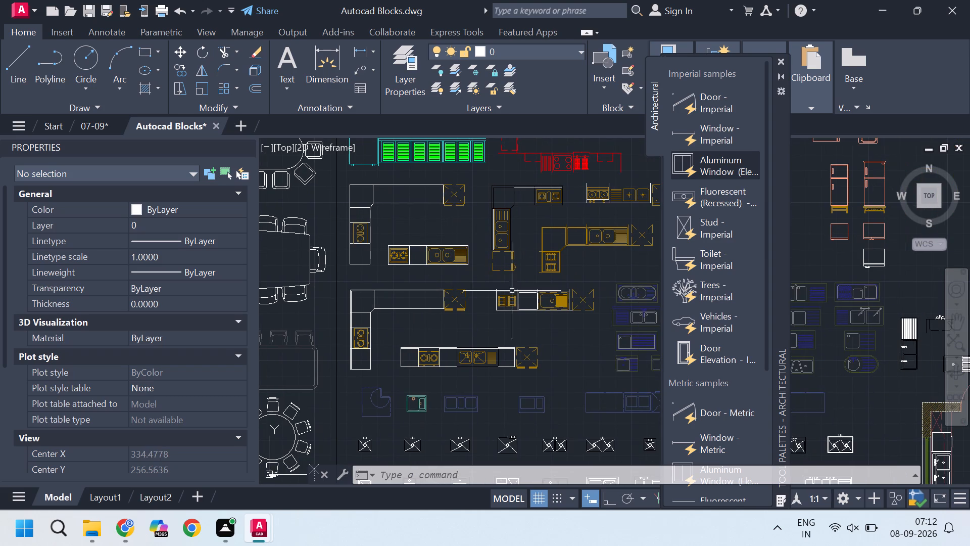
scroll(572, 298, up, 1)
middle_drag(526, 248, 421, 289)
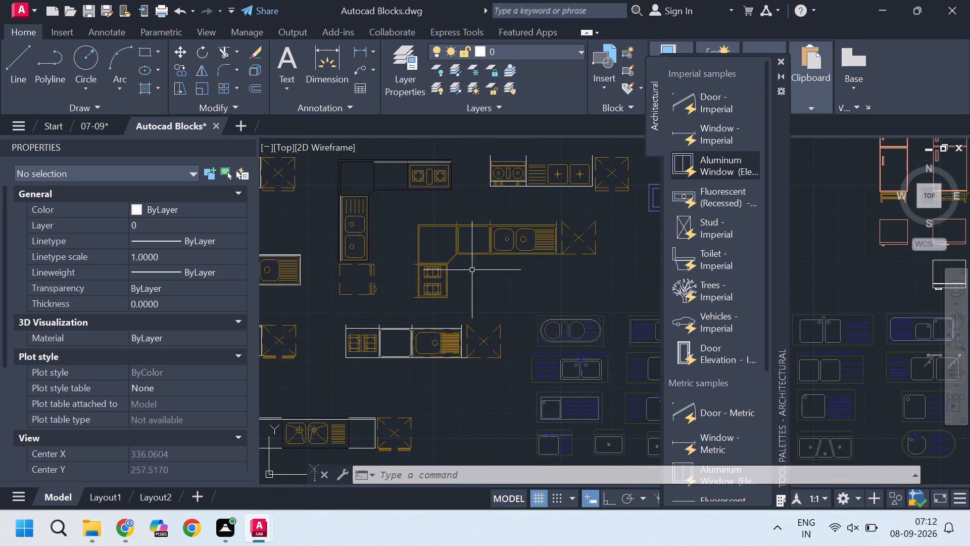
scroll(515, 247, up, 1)
scroll(476, 316, down, 1)
scroll(473, 221, up, 1)
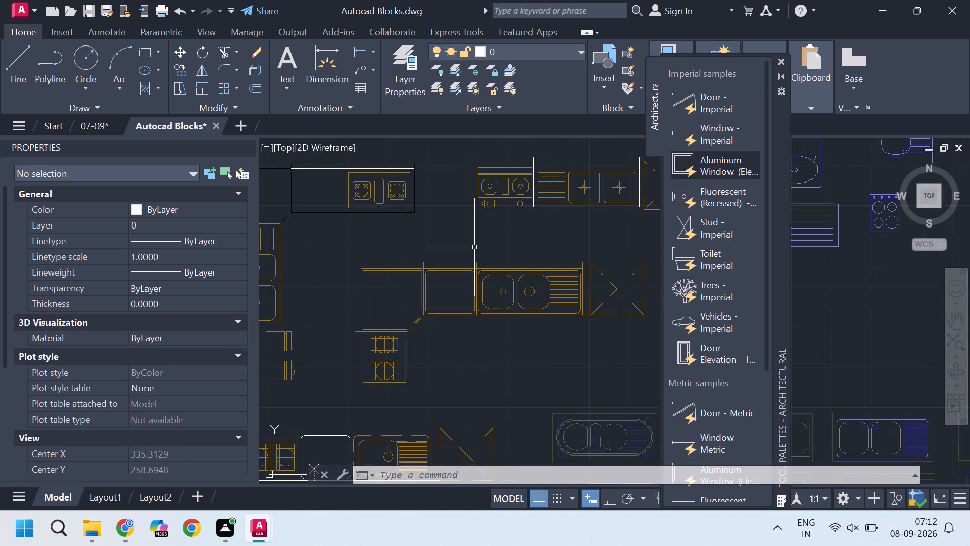
scroll(475, 265, down, 2)
scroll(377, 275, up, 1)
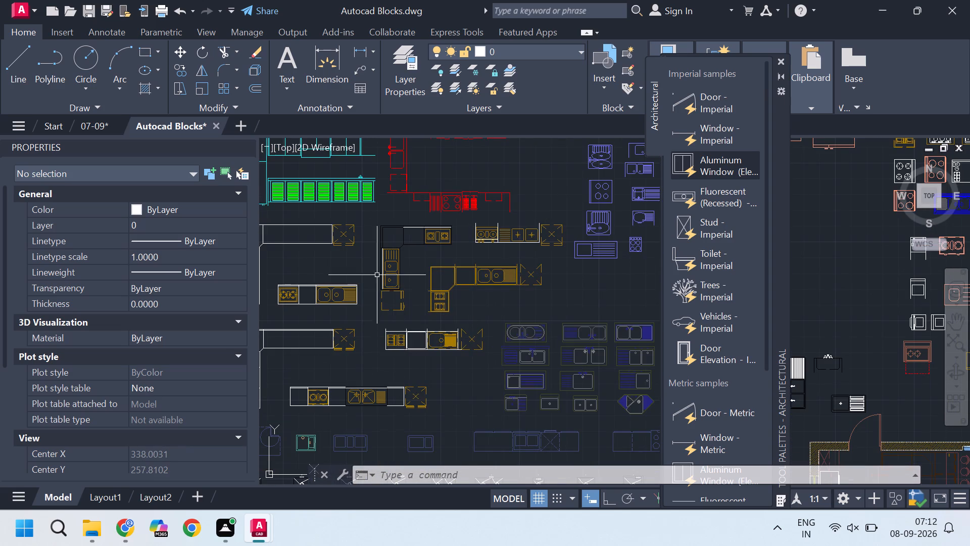
scroll(378, 275, up, 1)
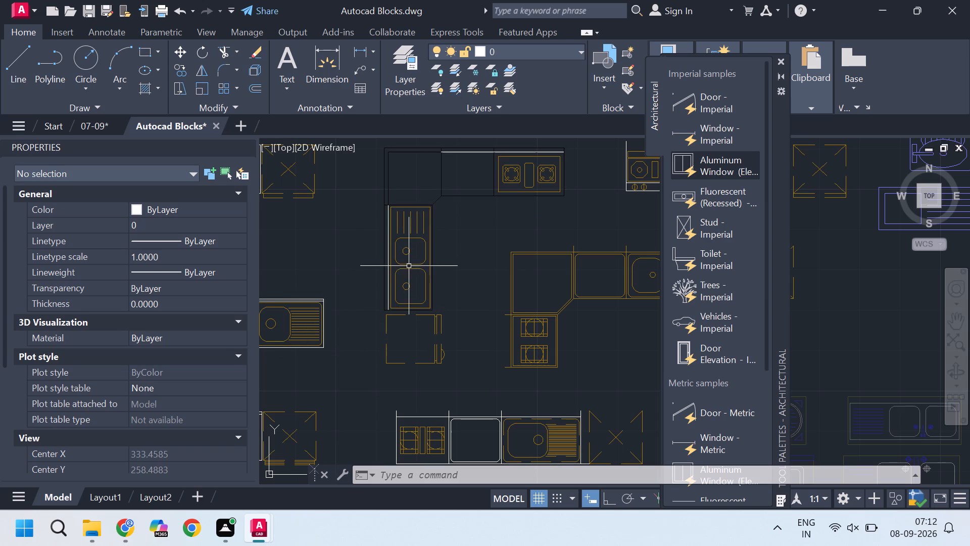
scroll(407, 343, down, 2)
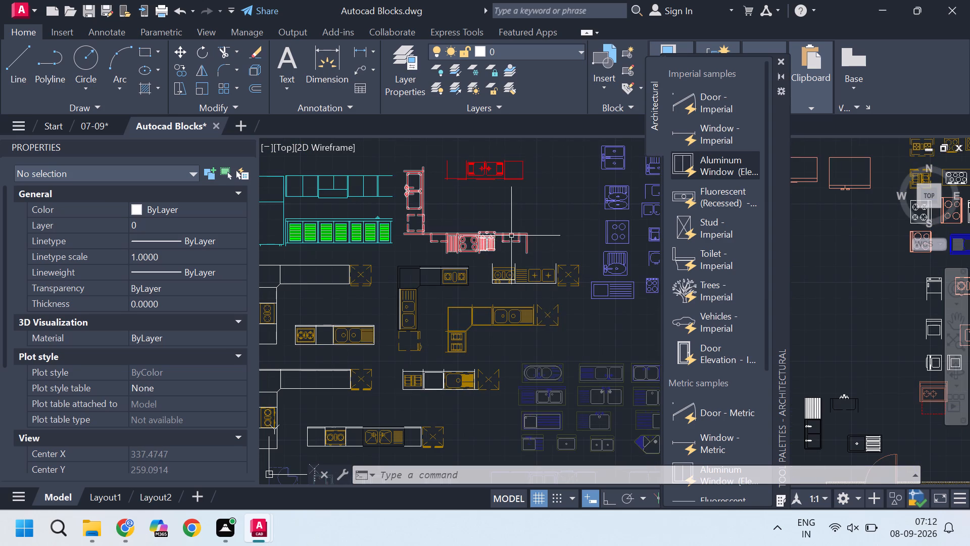
scroll(514, 246, down, 2)
scroll(537, 191, up, 2)
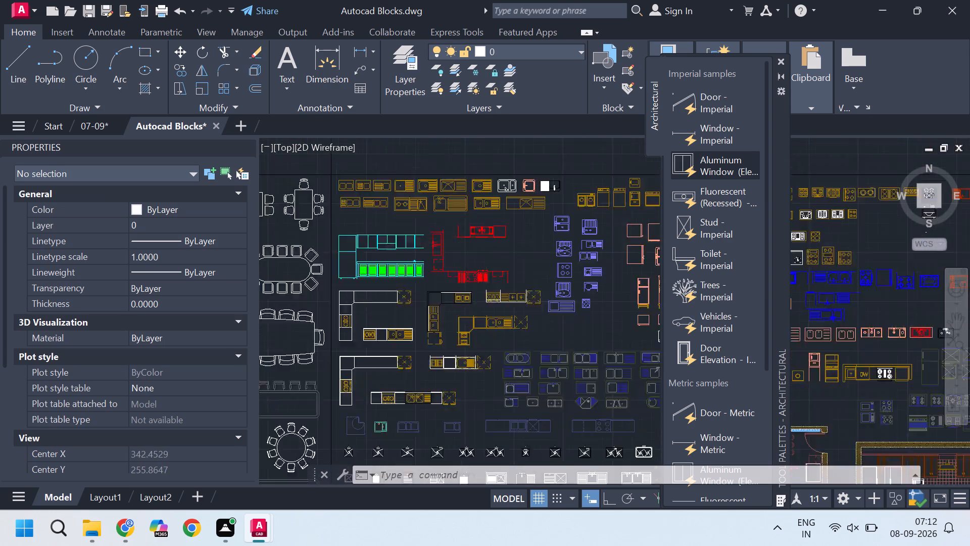
scroll(570, 289, down, 3)
middle_drag(559, 348, 498, 293)
scroll(458, 291, up, 3)
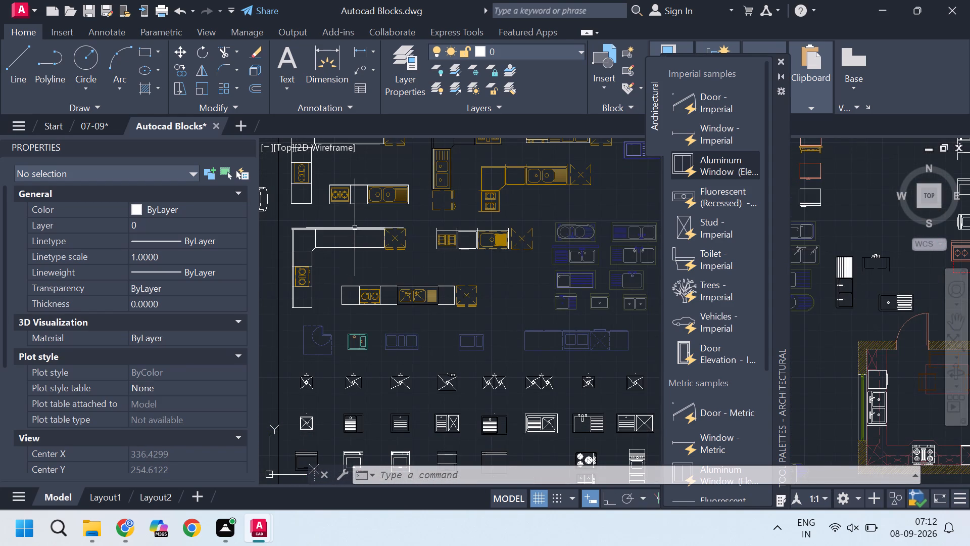
scroll(327, 234, up, 3)
scroll(398, 232, down, 4)
scroll(347, 229, up, 1)
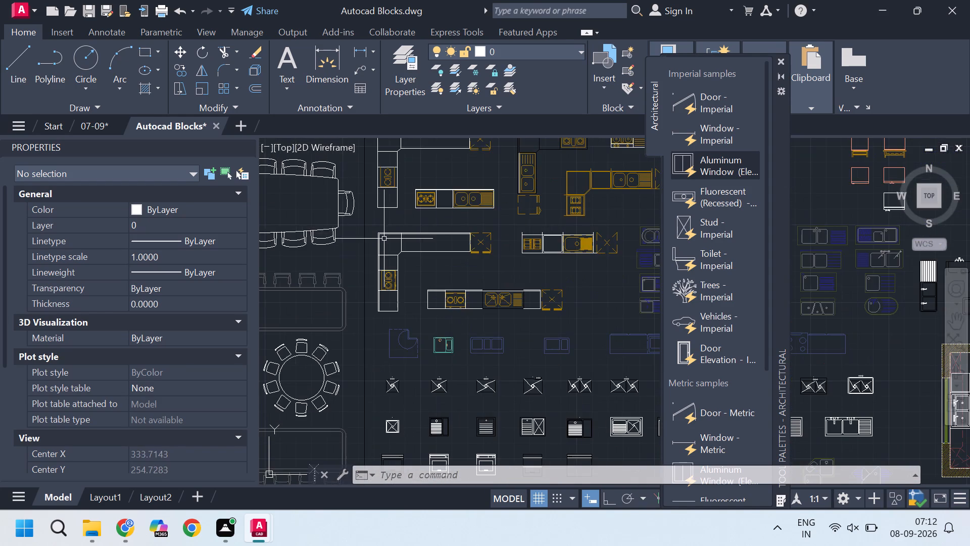
scroll(384, 244, down, 2)
scroll(387, 212, up, 2)
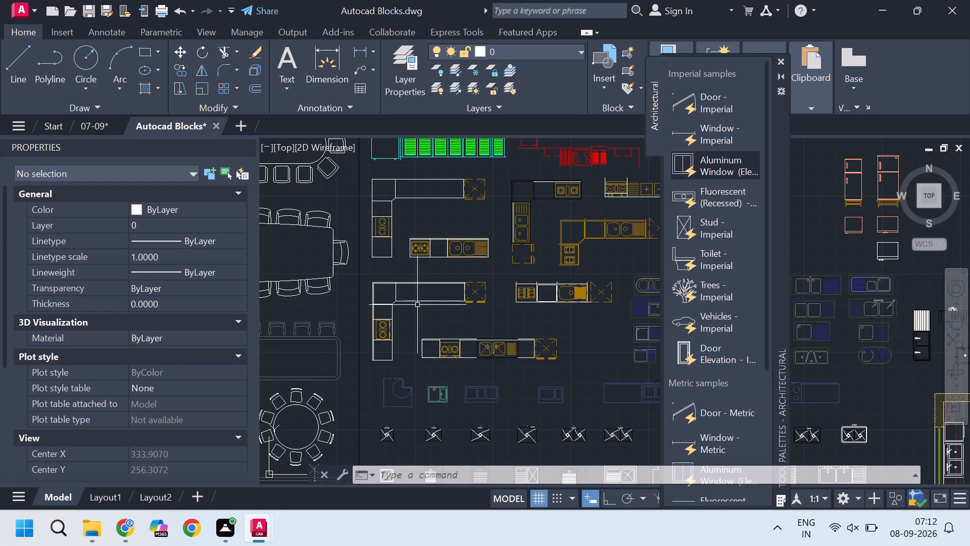
scroll(417, 306, up, 1)
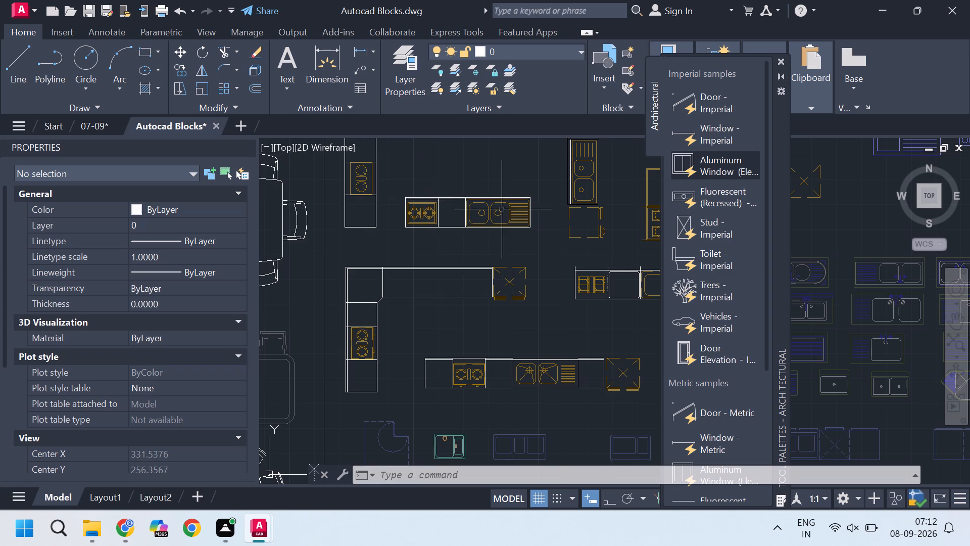
Examine the straight and L-shaped counter blocks and the neighbouring kitchen fixtures in the Kitchens & Baths section.
scroll(537, 200, up, 2)
scroll(570, 241, down, 2)
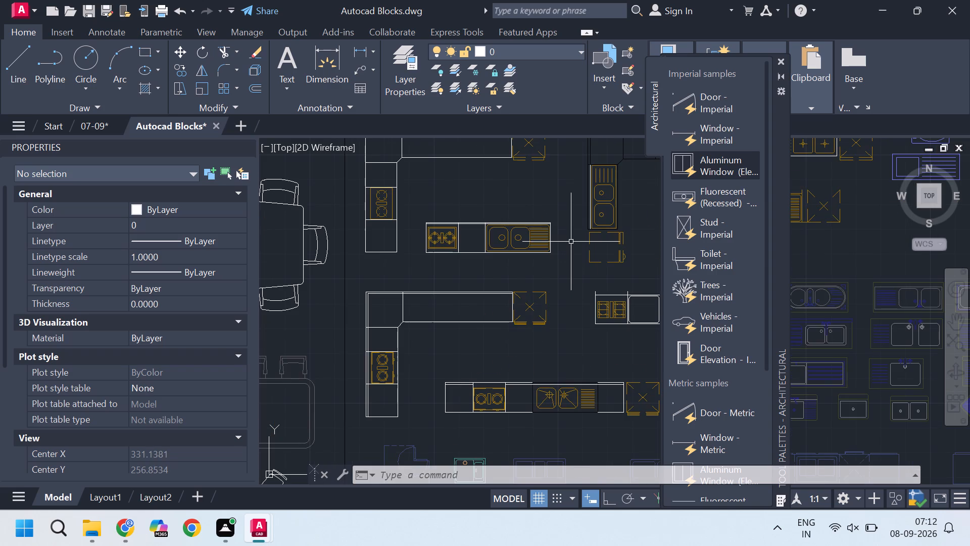
scroll(571, 242, up, 1)
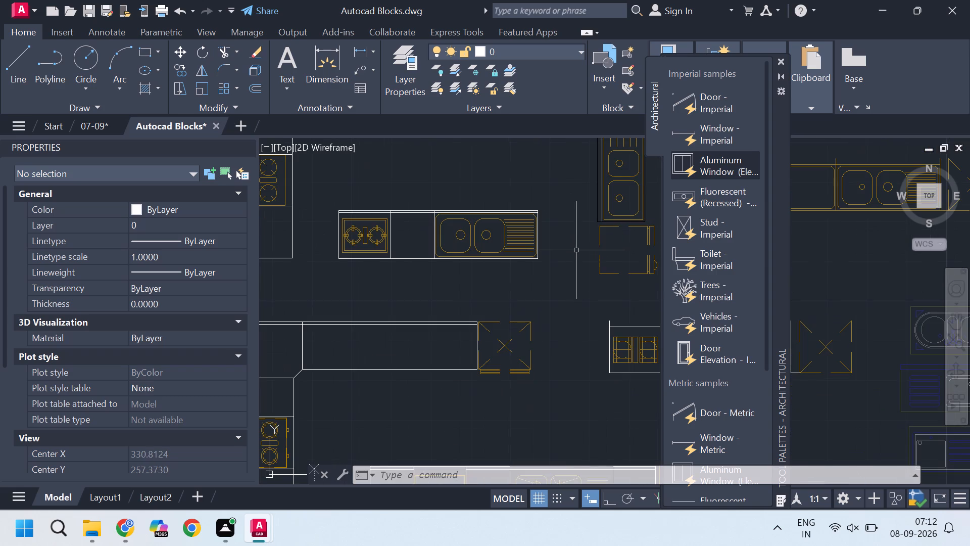
scroll(576, 250, down, 2)
middle_drag(546, 303, 473, 291)
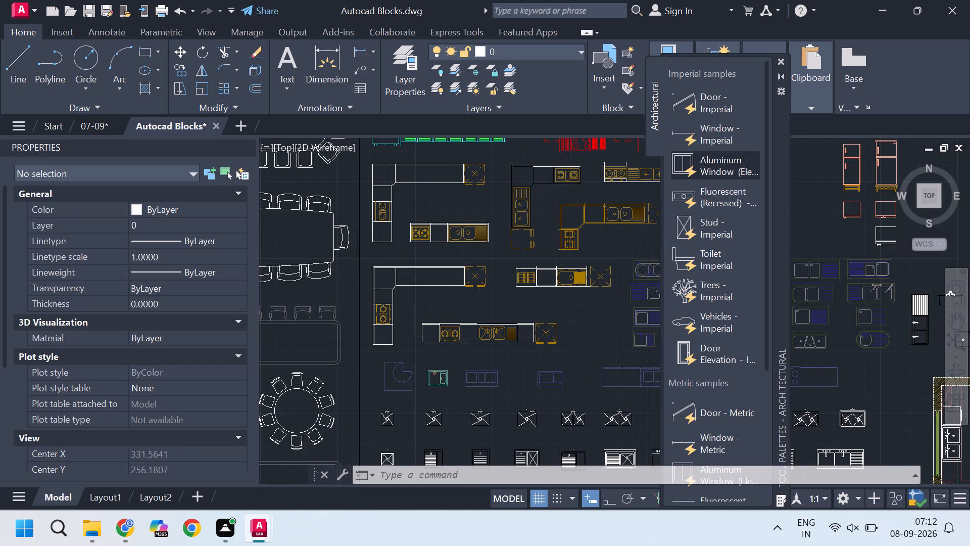
scroll(486, 292, down, 2)
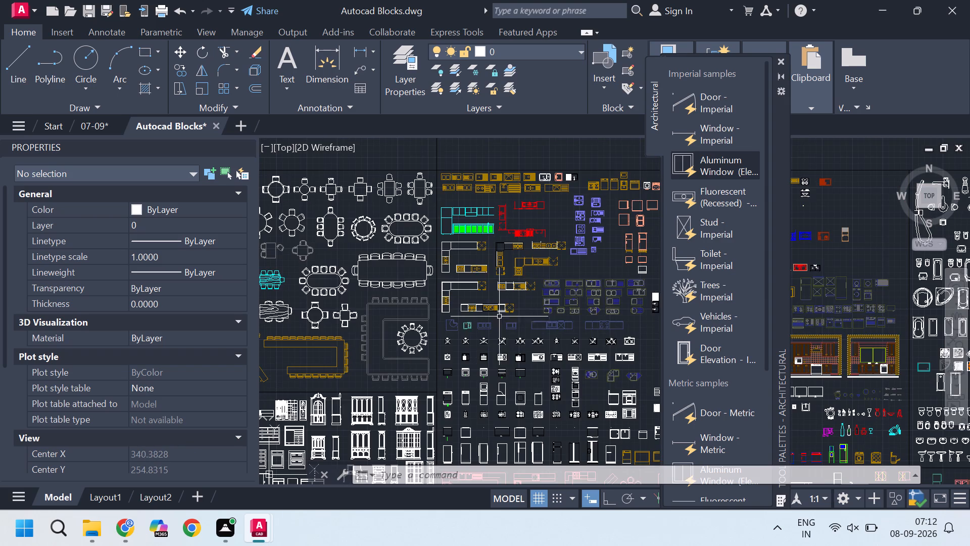
middle_drag(543, 247, 428, 264)
scroll(542, 205, up, 3)
scroll(494, 258, down, 4)
scroll(563, 374, up, 3)
scroll(542, 366, down, 2)
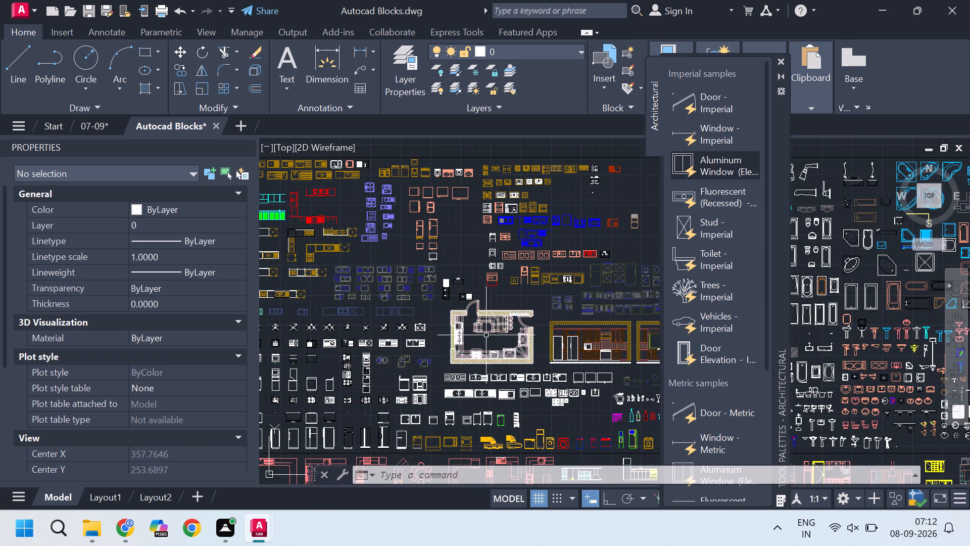
scroll(354, 332, down, 2)
scroll(326, 318, up, 2)
middle_drag(366, 369, 491, 212)
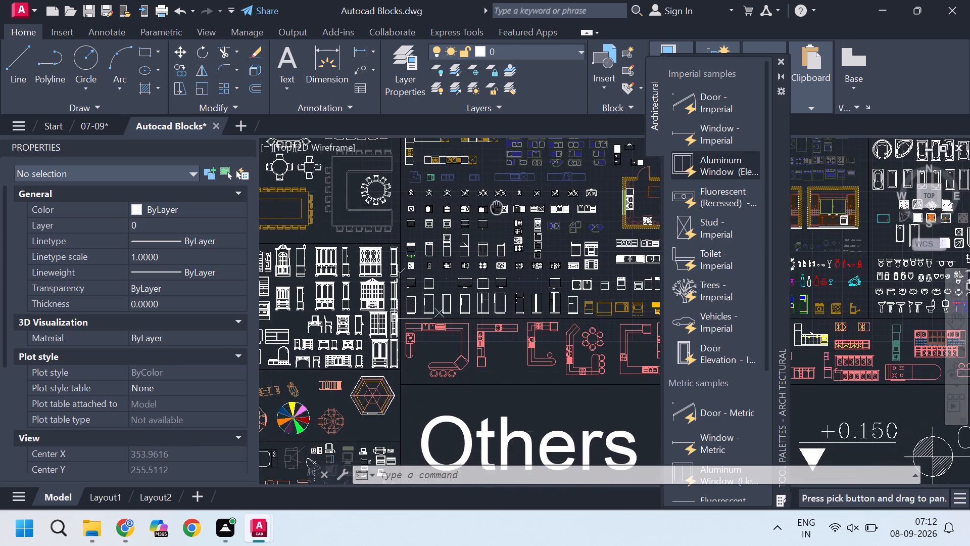
Examine the row of red kitchen layouts along the bottom of the Kitchens & Baths section for a suitable counter block.
scroll(511, 370, up, 2)
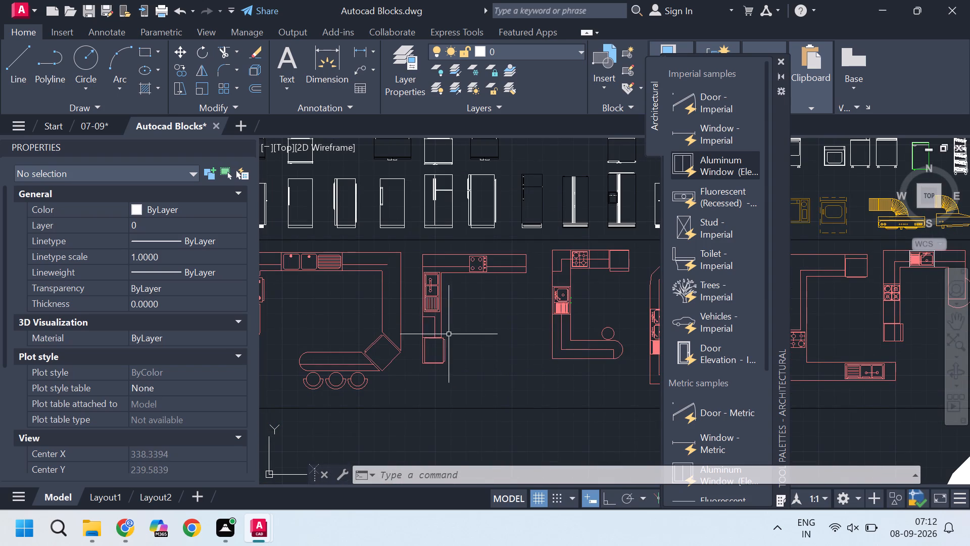
scroll(422, 351, down, 2)
scroll(559, 363, up, 2)
middle_drag(552, 360, 520, 360)
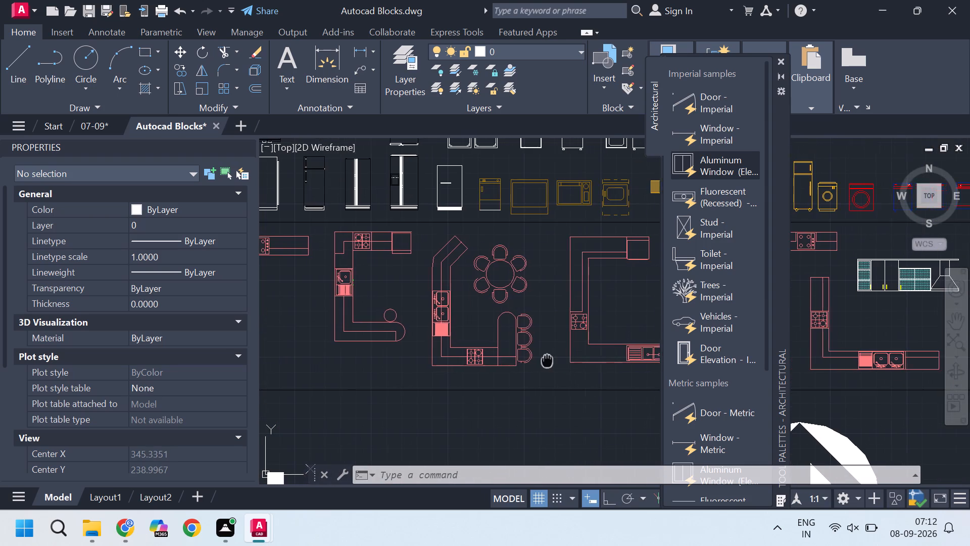
middle_drag(520, 360, 414, 348)
middle_drag(424, 345, 393, 343)
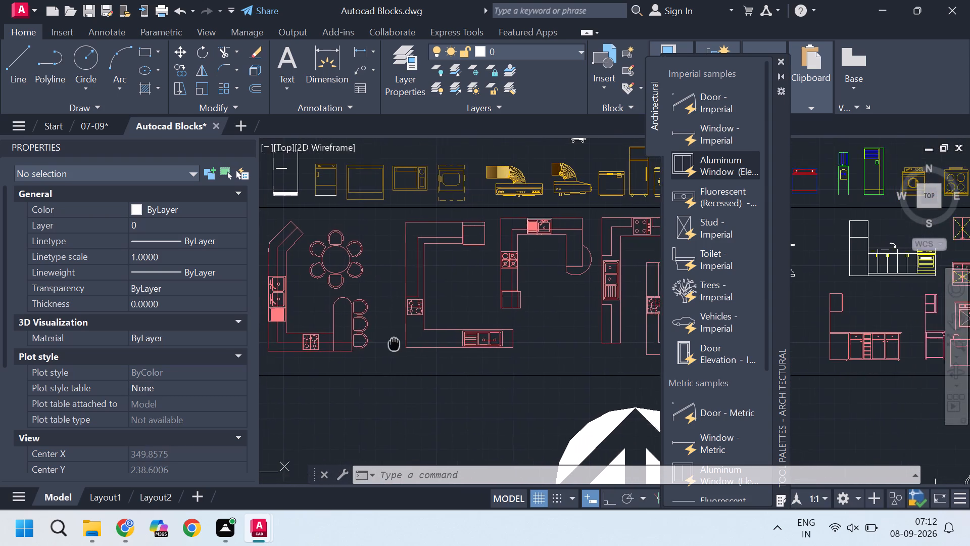
middle_drag(393, 343, 392, 342)
scroll(392, 342, down, 1)
scroll(580, 339, up, 1)
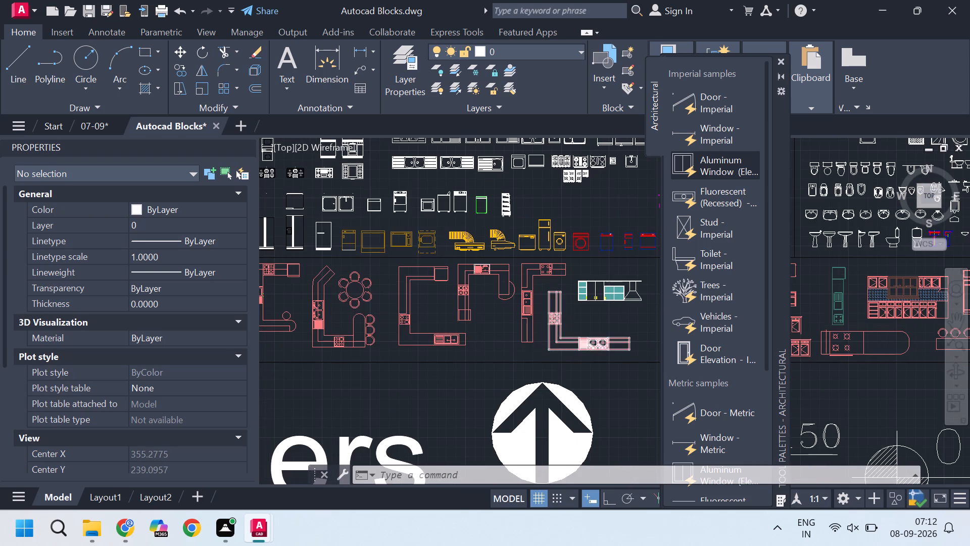
scroll(580, 339, up, 1)
scroll(461, 332, down, 1)
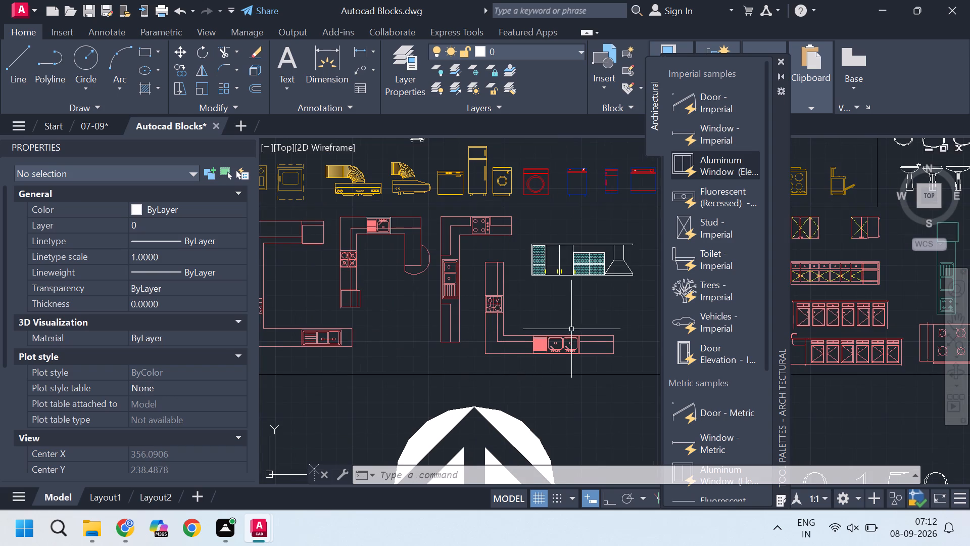
middle_drag(567, 329, 446, 318)
scroll(445, 318, down, 1)
scroll(521, 314, down, 3)
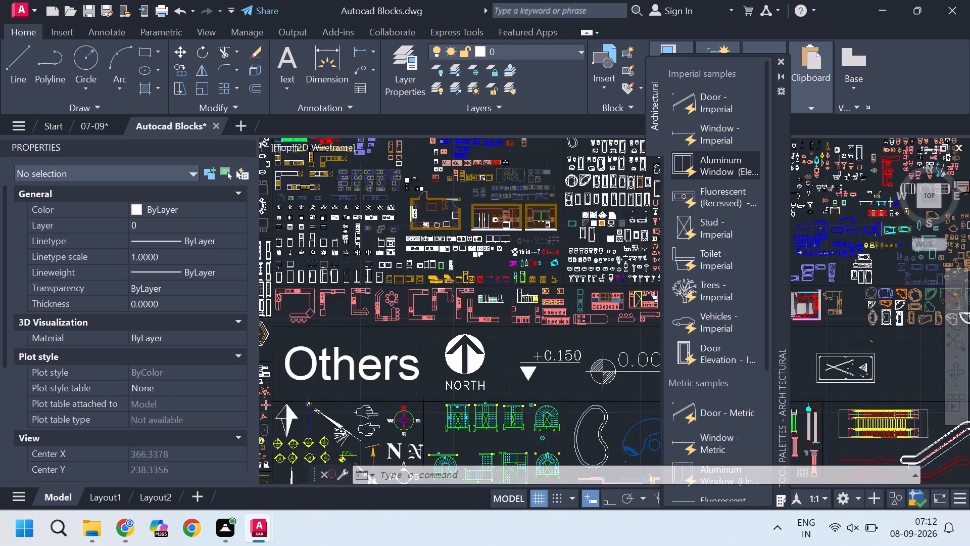
middle_drag(545, 320, 426, 307)
scroll(525, 301, up, 3)
scroll(528, 299, down, 4)
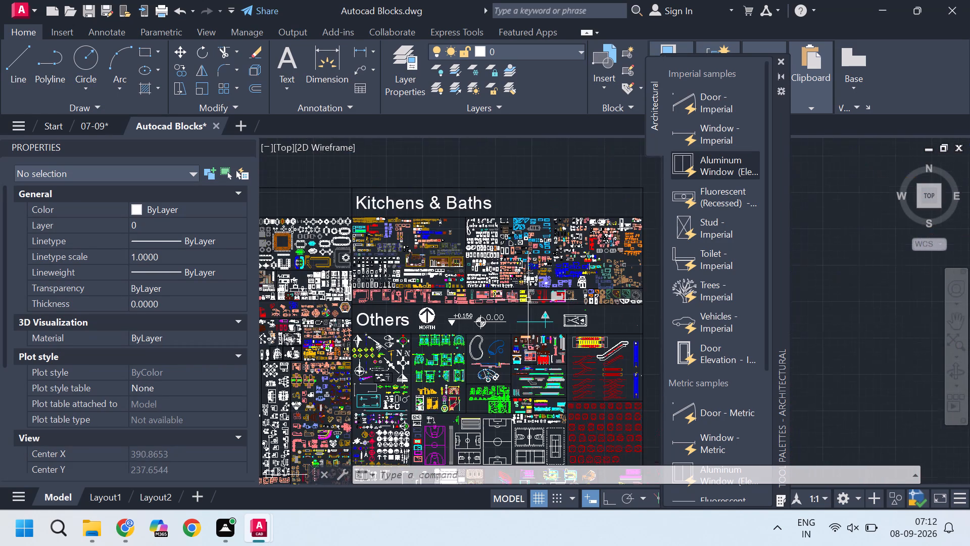
scroll(502, 286, up, 2)
scroll(562, 302, up, 2)
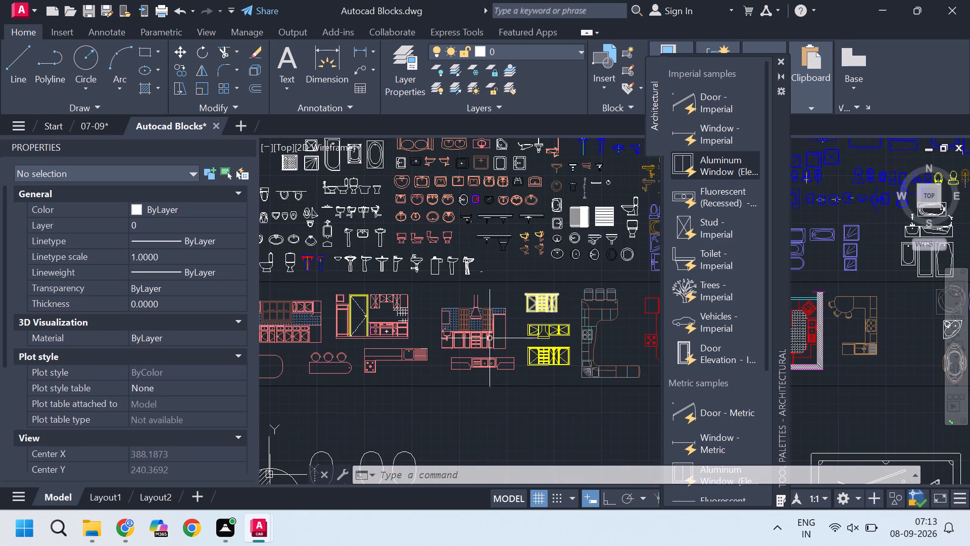
scroll(532, 333, up, 2)
scroll(579, 344, down, 3)
scroll(449, 345, up, 2)
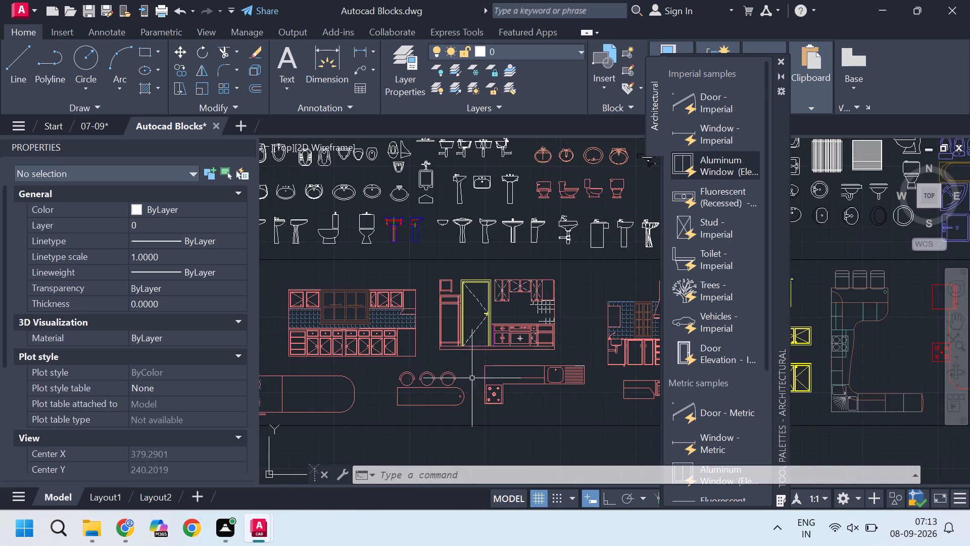
scroll(524, 391, up, 1)
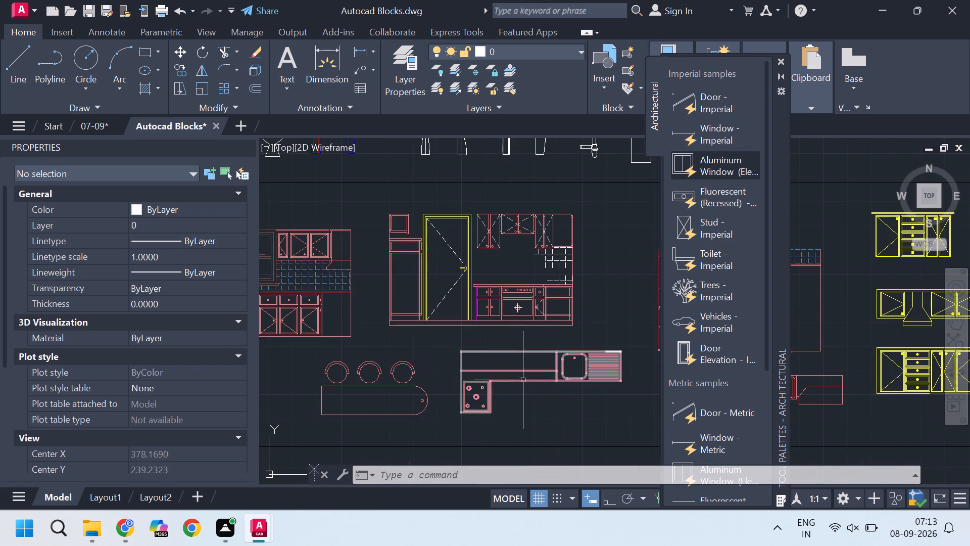
scroll(510, 391, down, 2)
middle_drag(343, 351, 629, 389)
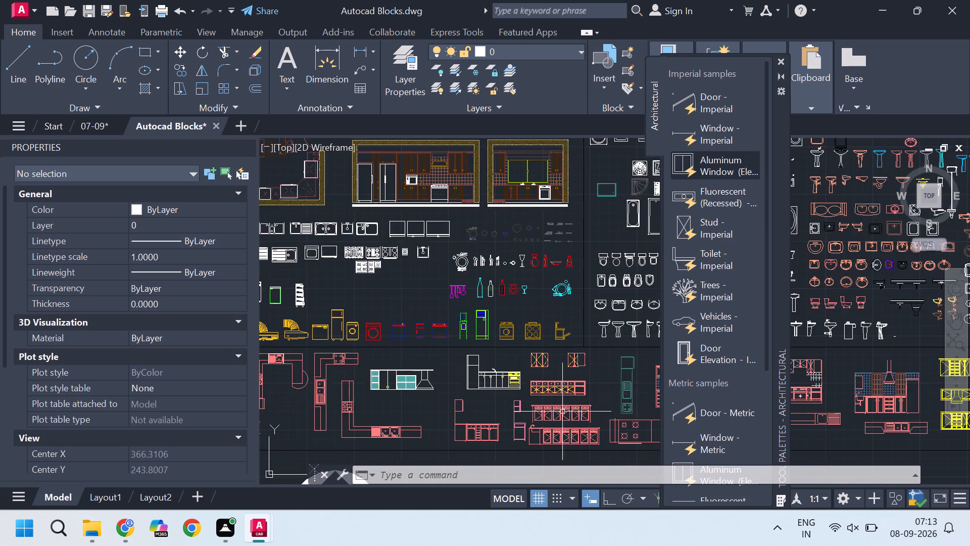
scroll(559, 412, up, 1)
scroll(509, 365, down, 2)
scroll(413, 383, up, 2)
middle_drag(412, 388, 413, 388)
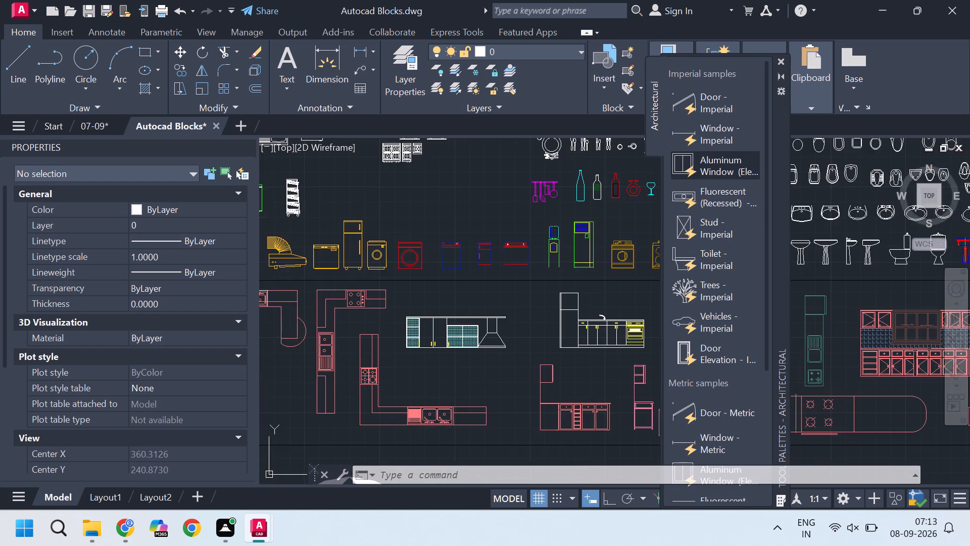
middle_drag(413, 388, 577, 363)
scroll(343, 342, up, 1)
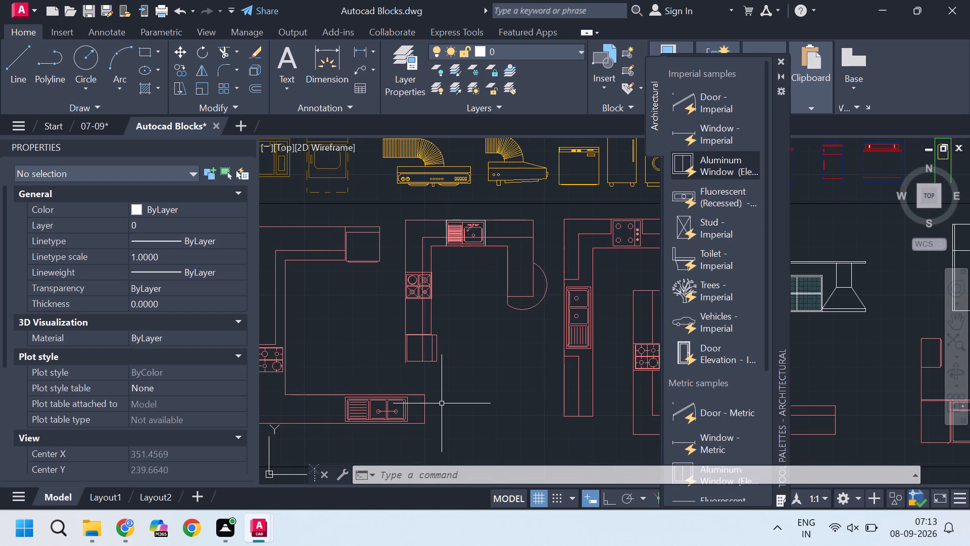
scroll(442, 402, down, 1)
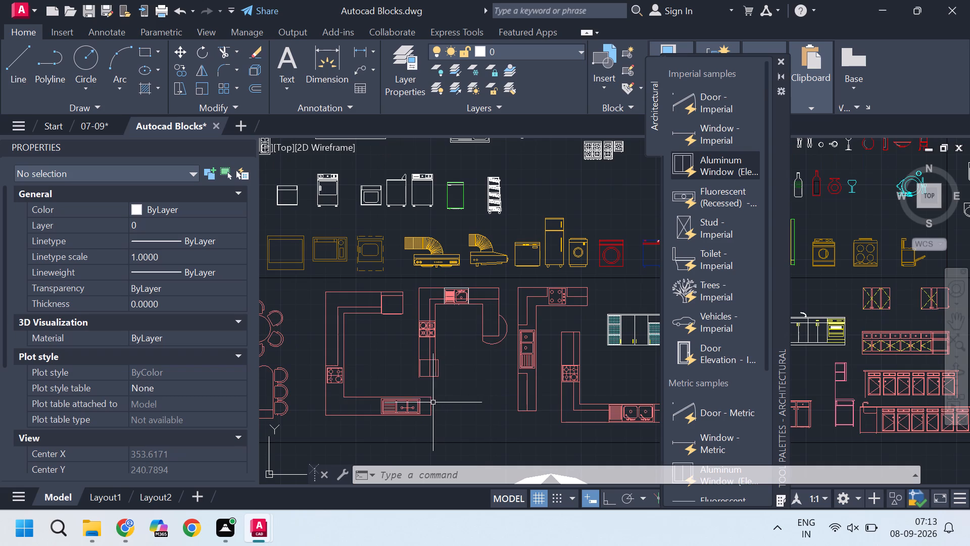
scroll(441, 407, down, 1)
middle_drag(368, 386, 552, 403)
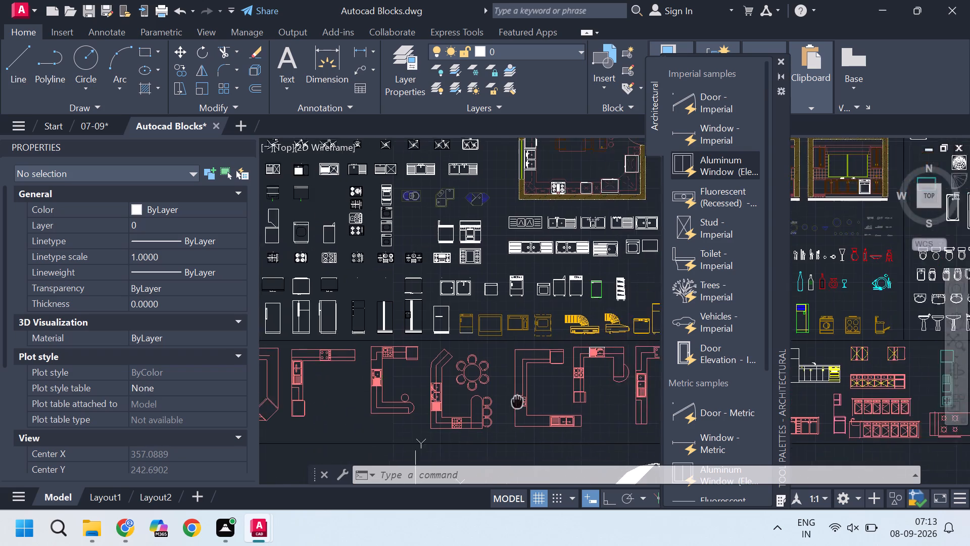
middle_drag(552, 403, 576, 406)
scroll(410, 380, up, 2)
middle_drag(396, 379, 526, 323)
scroll(513, 372, down, 2)
scroll(478, 378, up, 1)
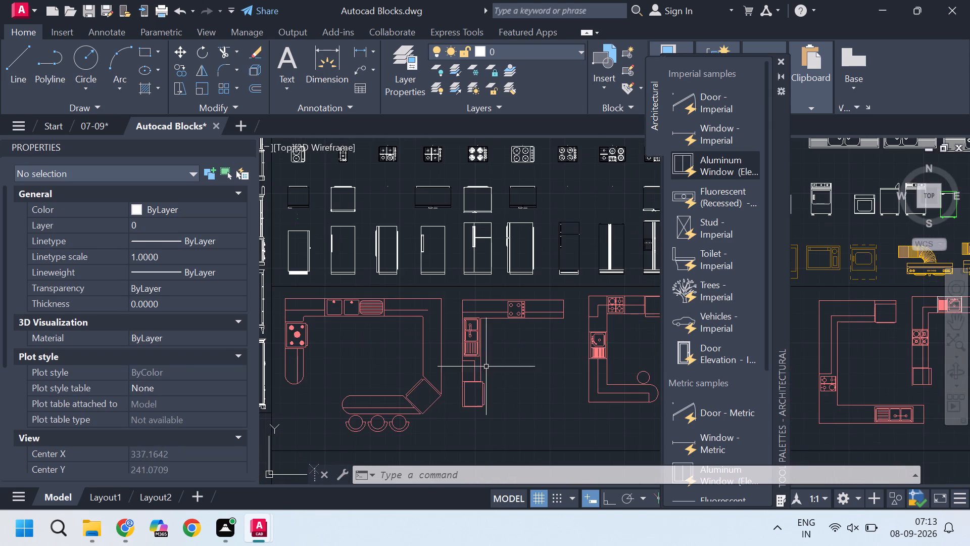
Copy the red L-shaped kitchen counter block with stove and sink into the 07-09 drawing, just east of the plan's outer boundary.
click(462, 301)
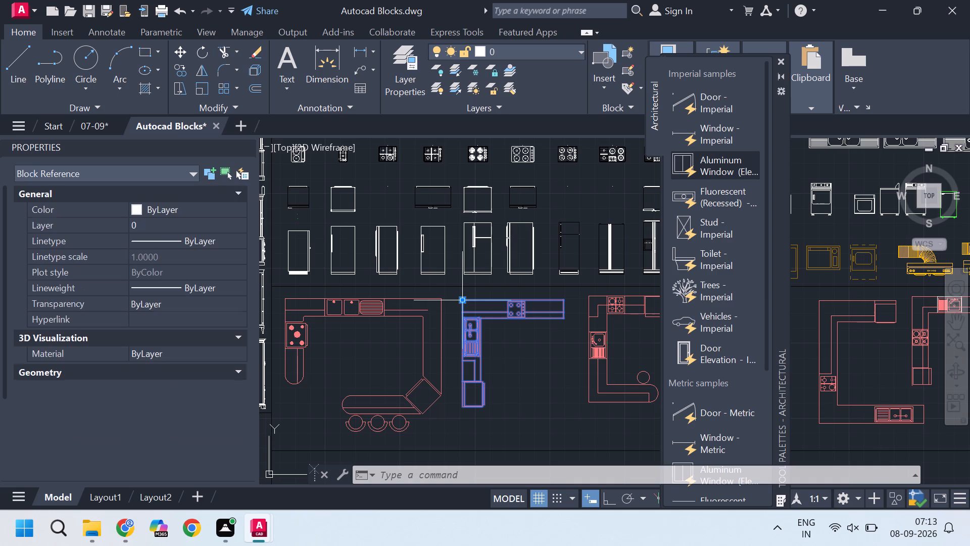
key(ctrl+c)
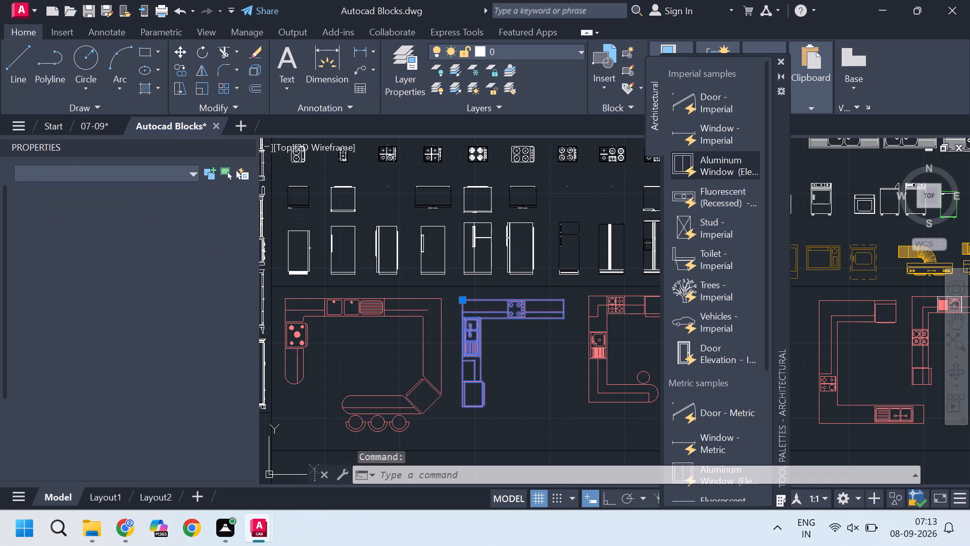
click(86, 126)
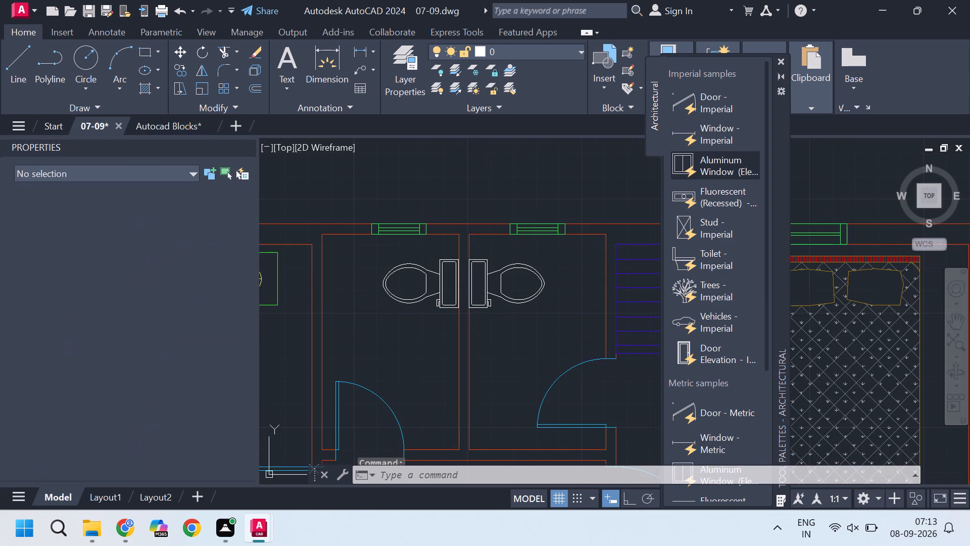
scroll(402, 272, down, 9)
scroll(461, 327, up, 1)
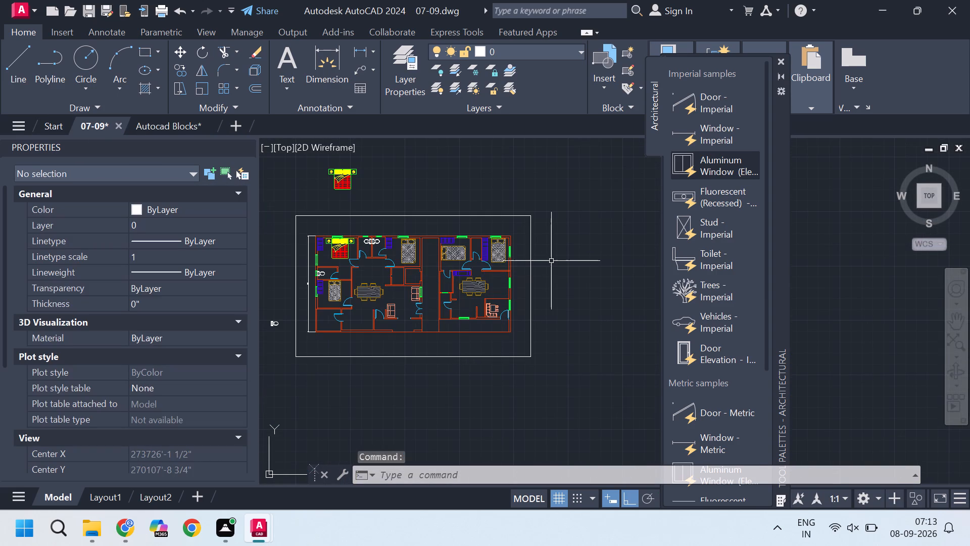
key(ctrl+v)
click(563, 274)
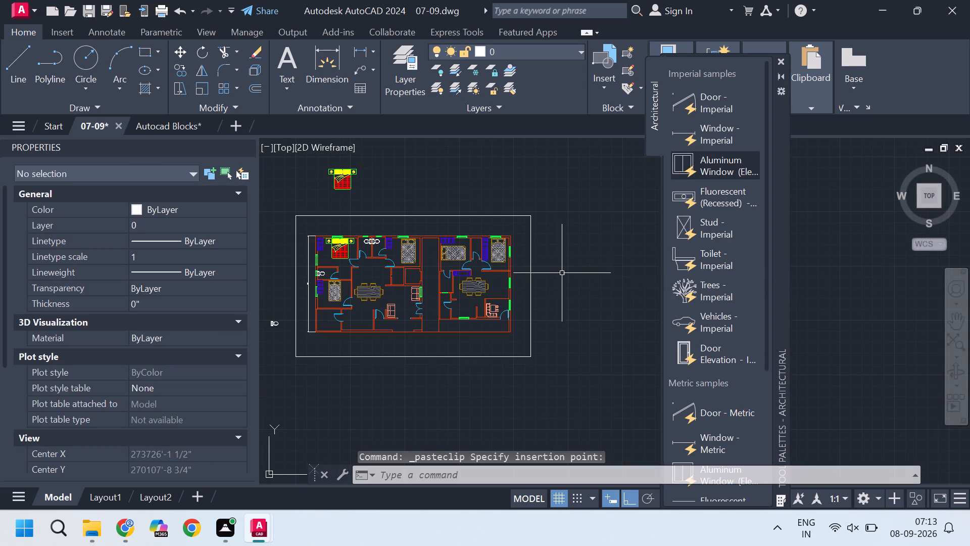
Open the pasted L-shaped kitchen counter block's definition in the Block Editor.
scroll(561, 272, up, 9)
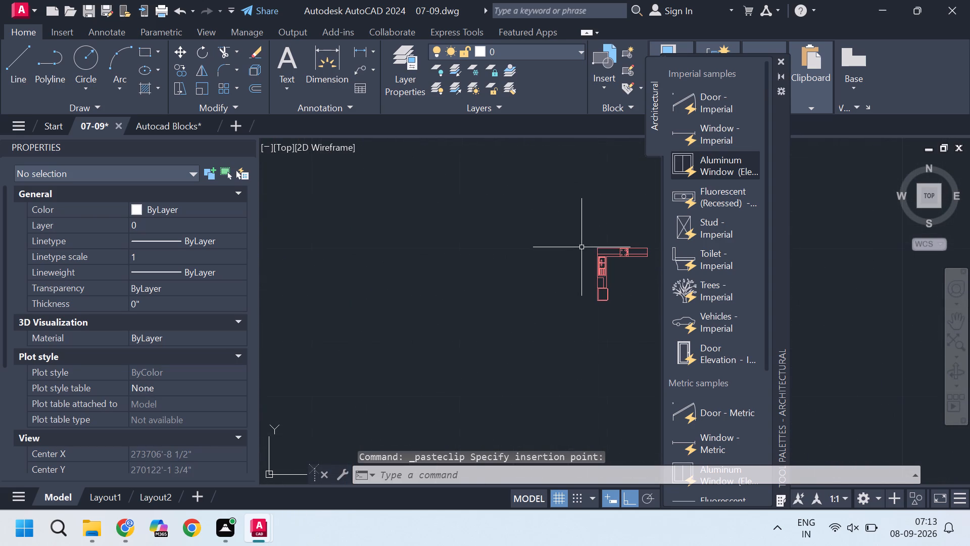
scroll(612, 248, up, 1)
scroll(511, 222, down, 2)
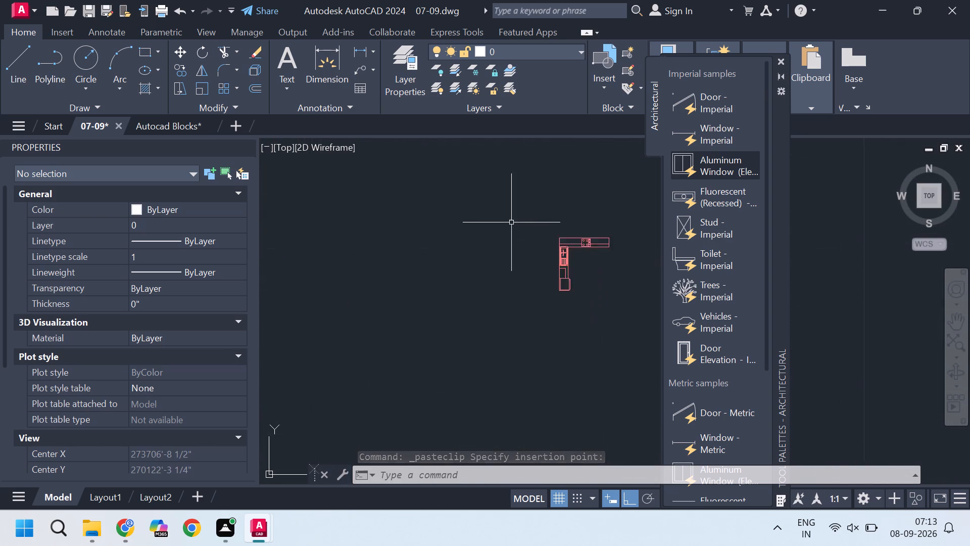
scroll(555, 230, up, 4)
scroll(434, 247, down, 1)
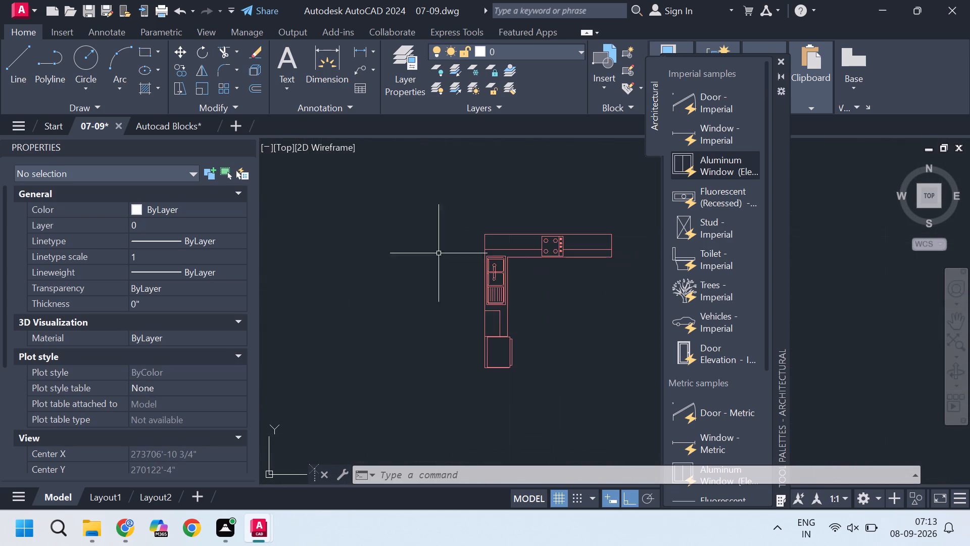
scroll(513, 371, up, 2)
click(507, 336)
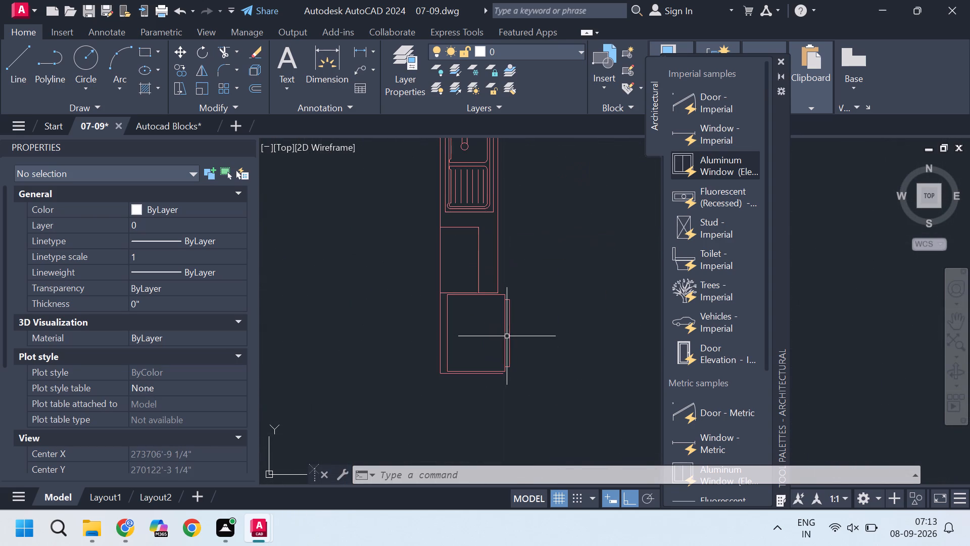
click(507, 336)
double_click(506, 336)
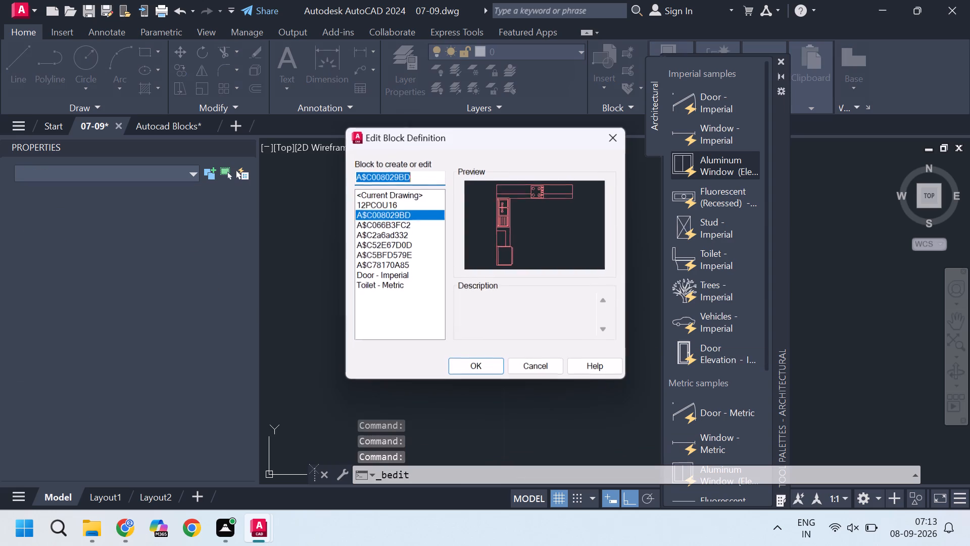
click(475, 368)
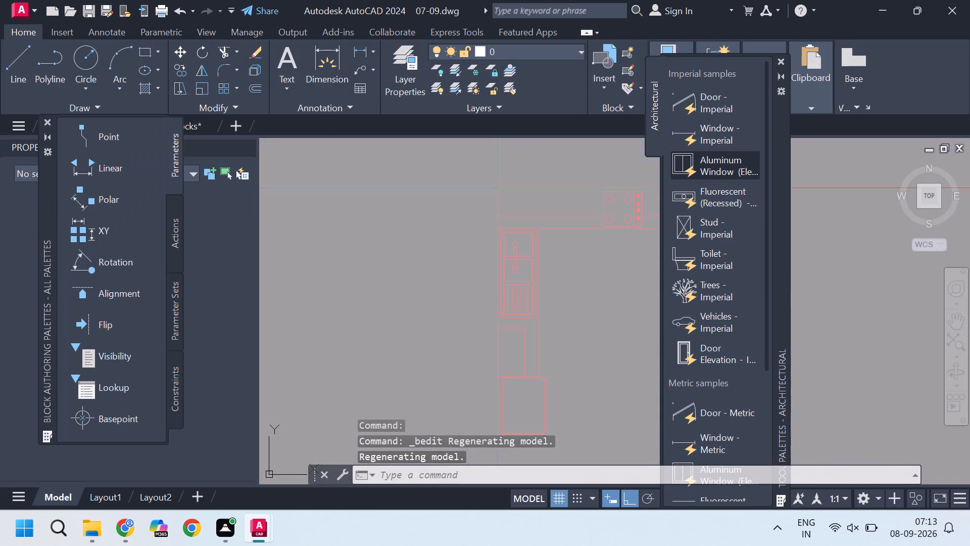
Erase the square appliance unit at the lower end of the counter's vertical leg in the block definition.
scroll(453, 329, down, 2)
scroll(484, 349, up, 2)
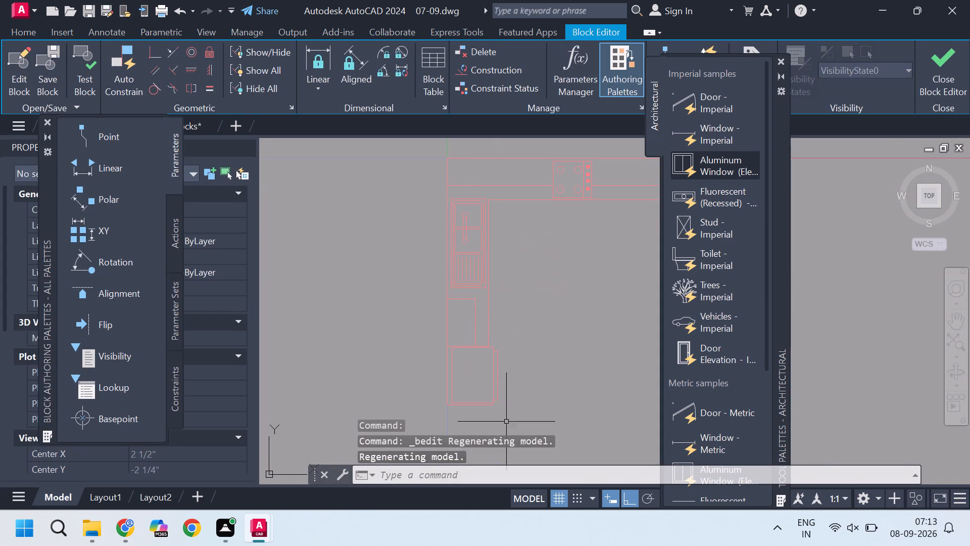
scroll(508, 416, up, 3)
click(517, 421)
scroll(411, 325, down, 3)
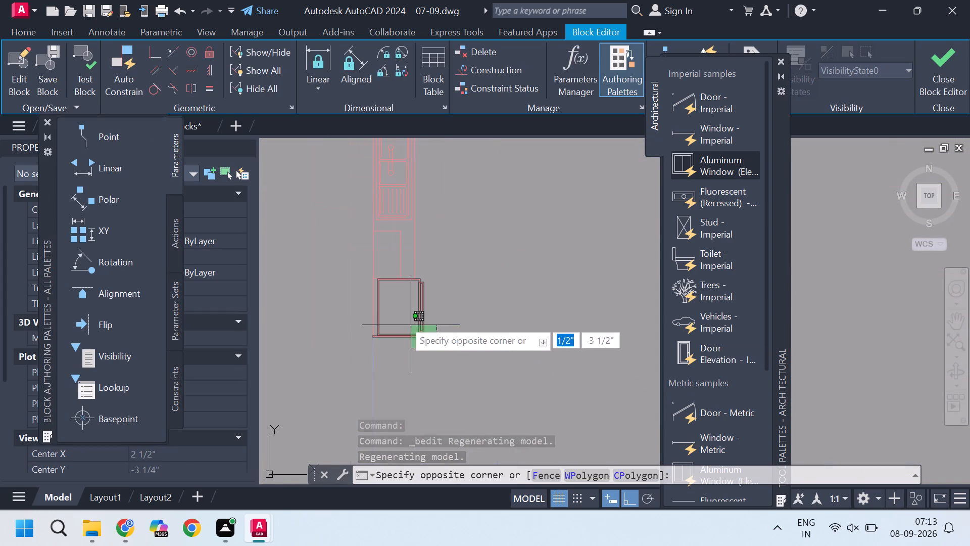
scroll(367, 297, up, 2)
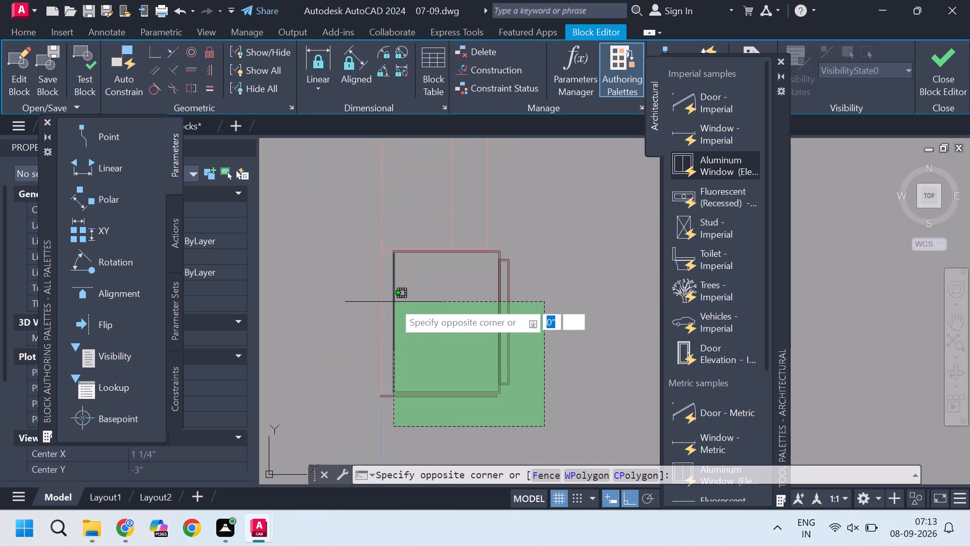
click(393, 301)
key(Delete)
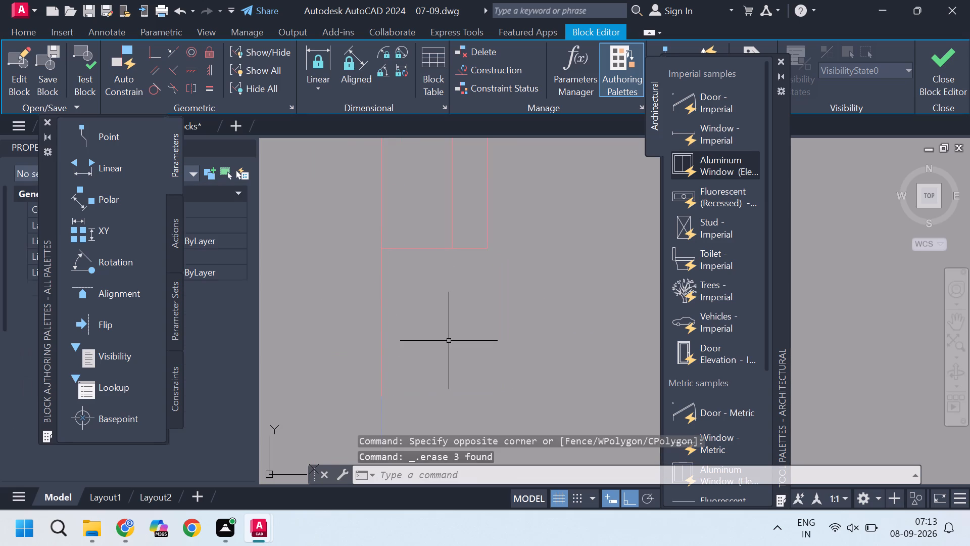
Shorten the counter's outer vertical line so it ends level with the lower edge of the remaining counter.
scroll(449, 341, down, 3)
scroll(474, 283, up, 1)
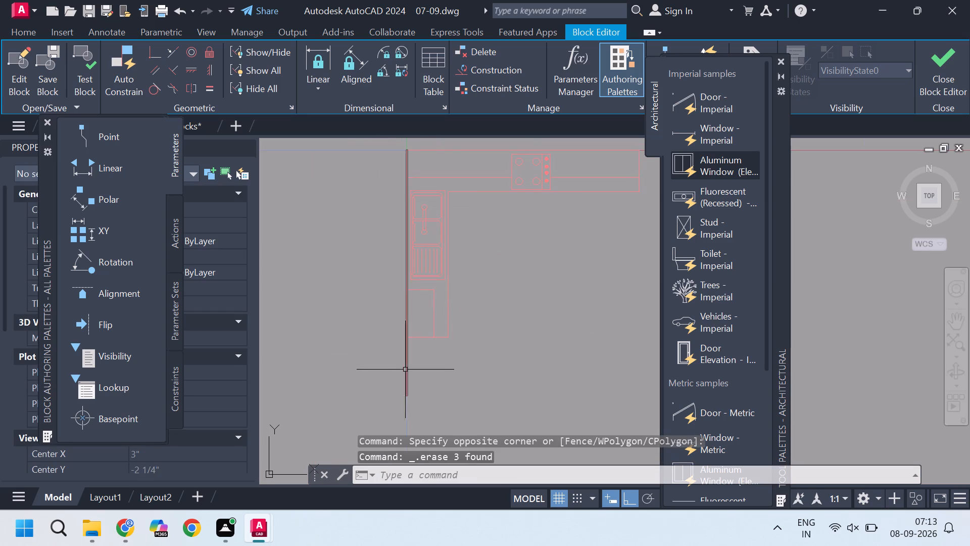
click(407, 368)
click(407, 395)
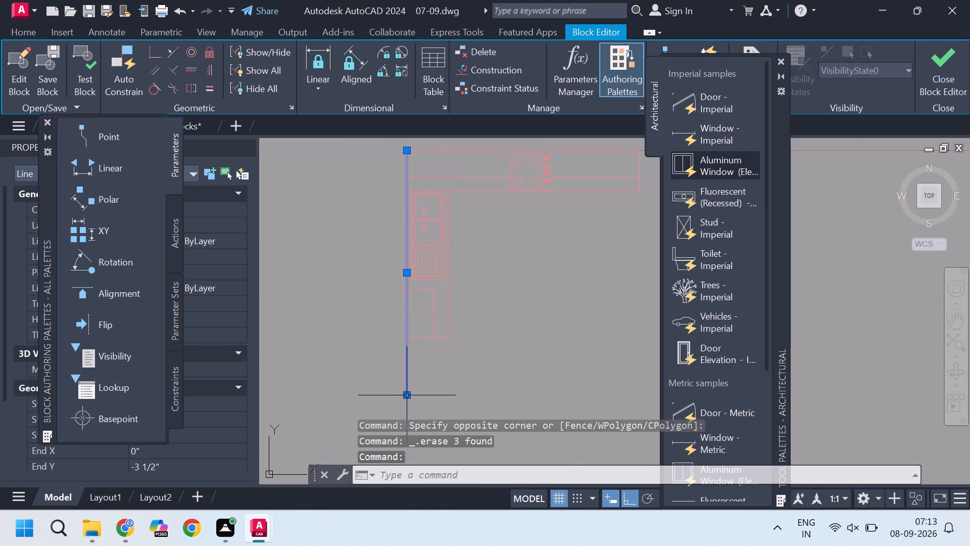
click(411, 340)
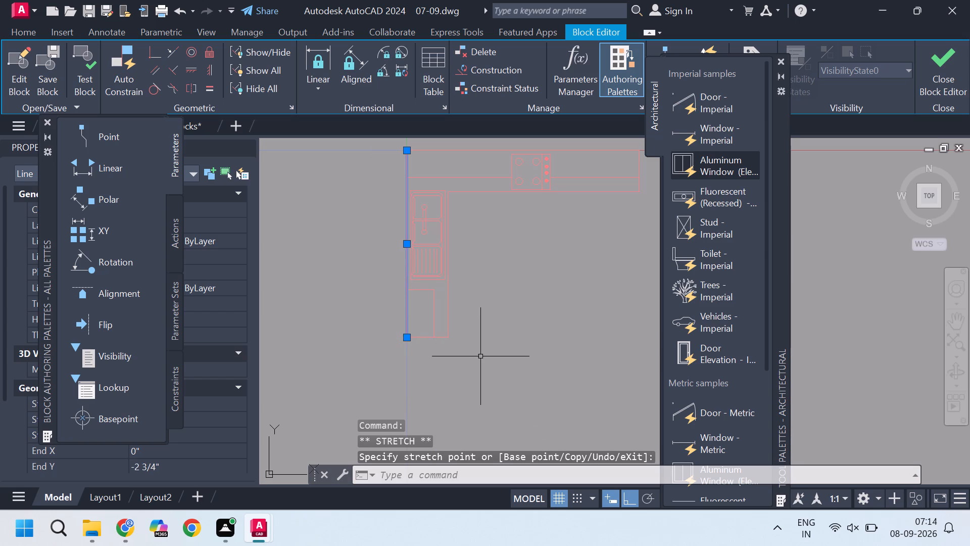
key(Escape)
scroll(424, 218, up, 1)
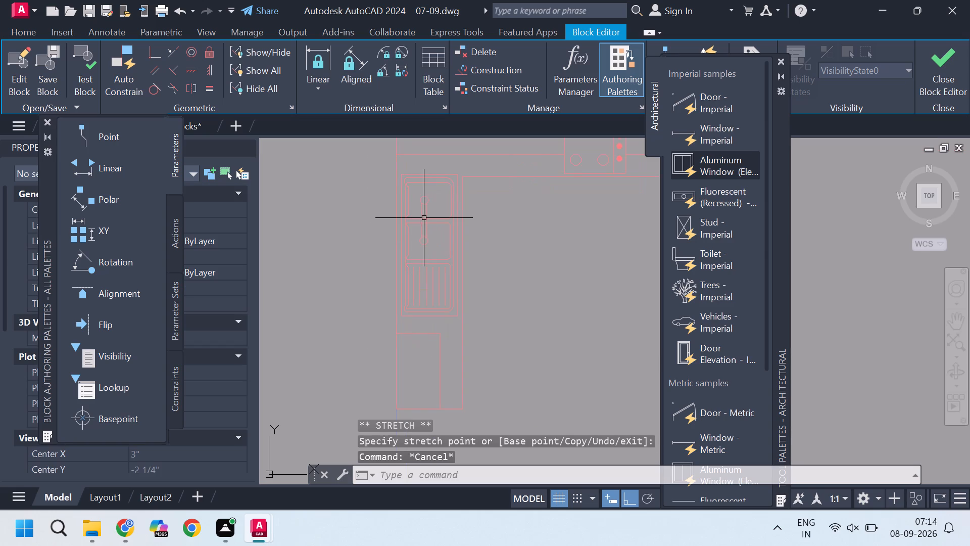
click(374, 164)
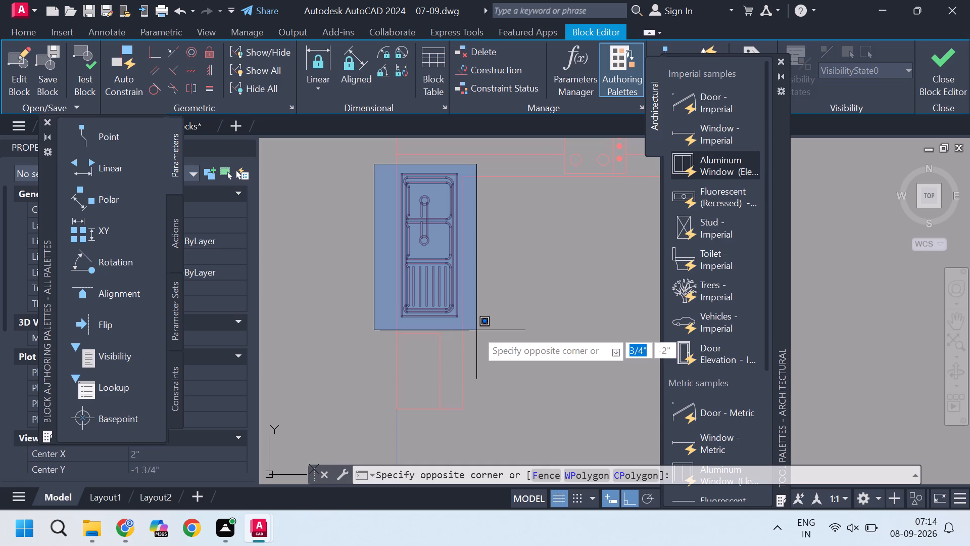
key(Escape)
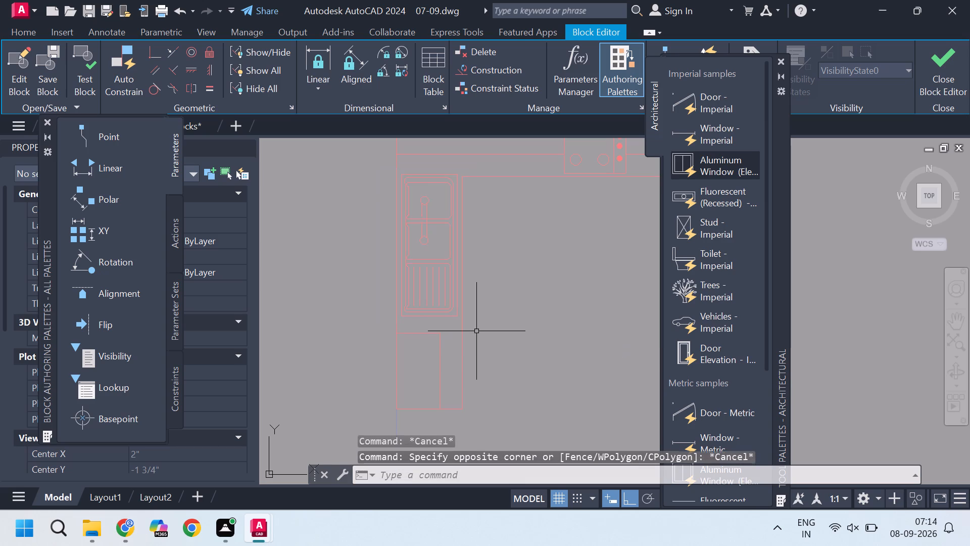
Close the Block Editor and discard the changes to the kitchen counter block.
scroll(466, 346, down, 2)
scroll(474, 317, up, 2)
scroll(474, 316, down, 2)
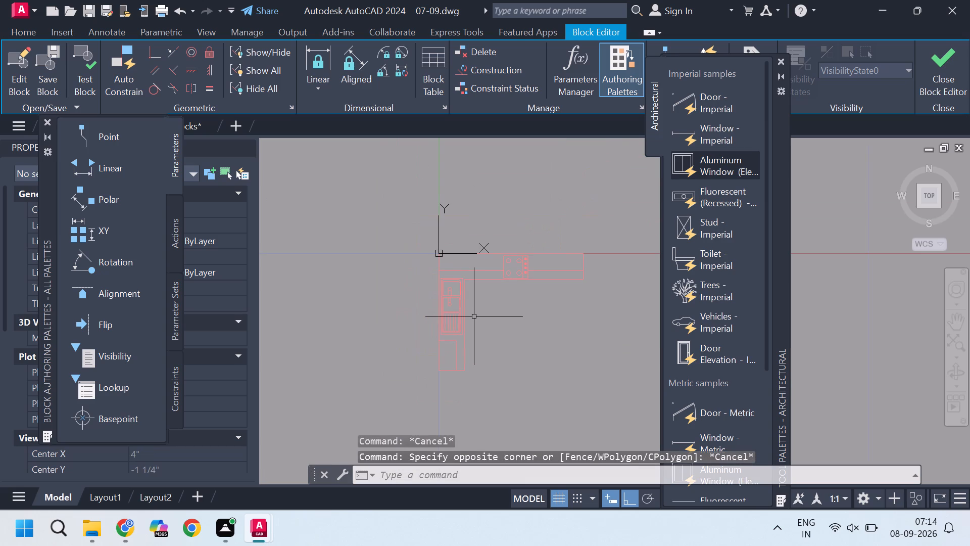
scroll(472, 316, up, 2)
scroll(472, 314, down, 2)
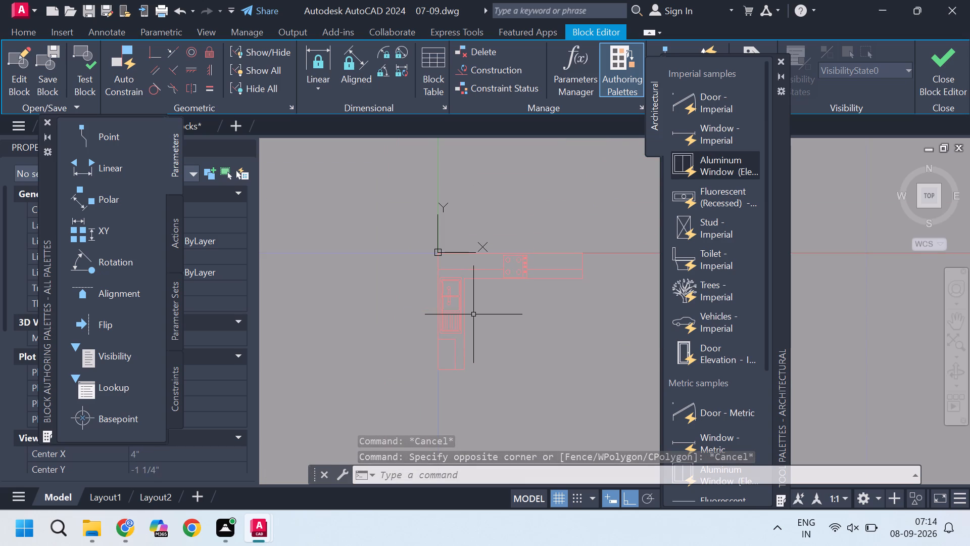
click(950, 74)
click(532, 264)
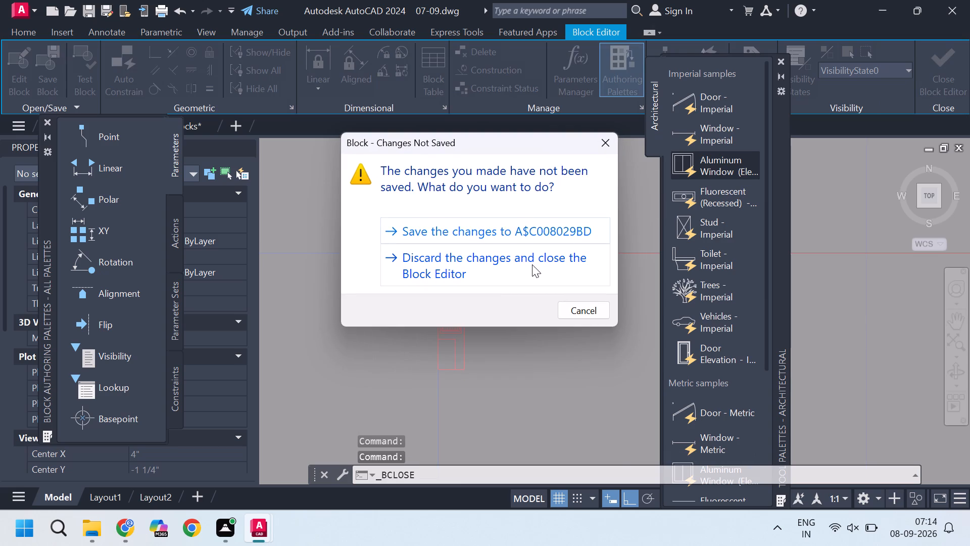
Erase the pasted red L-shaped kitchen counter block from the 07-09 drawing.
scroll(517, 281, down, 3)
click(460, 191)
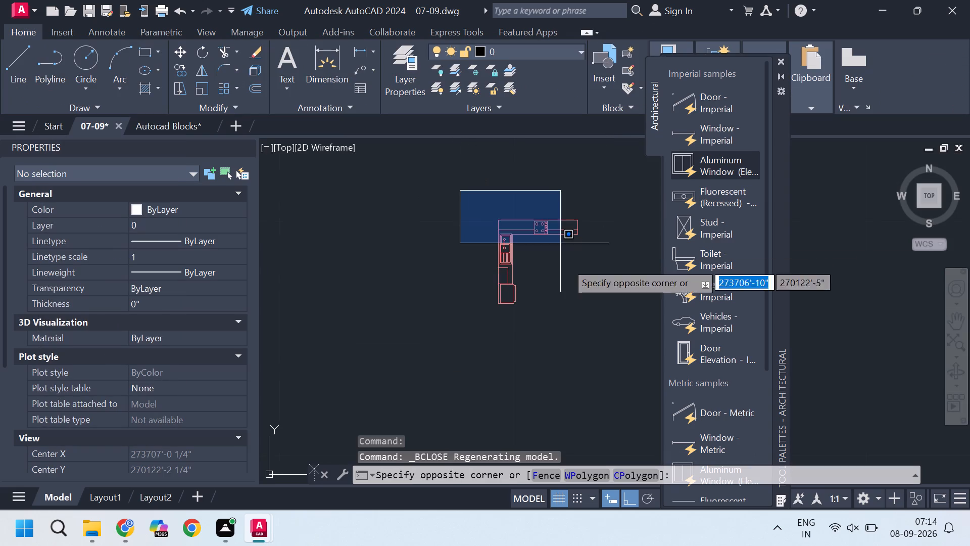
click(580, 338)
key(Delete)
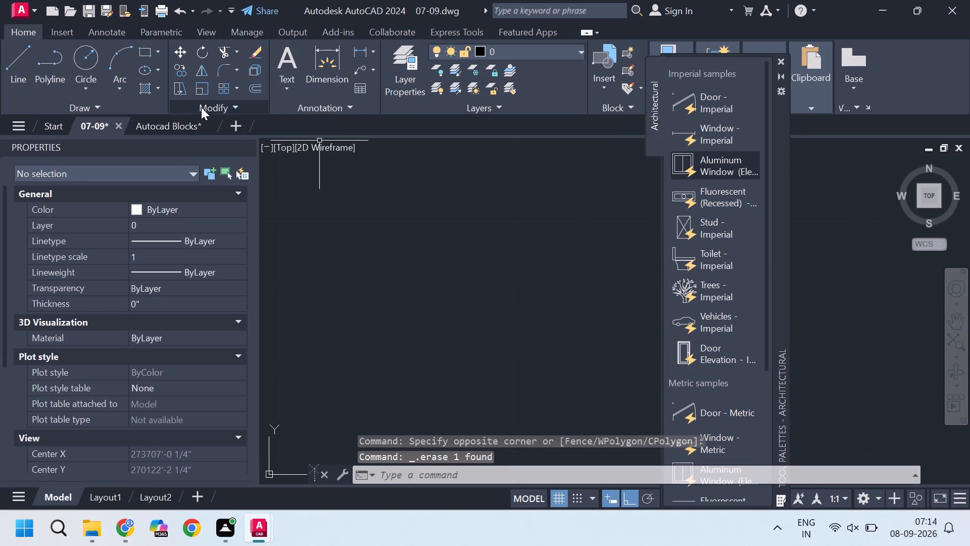
Examine the L-shaped and straight counter layouts in the Kitchens & Baths section of the Autocad Blocks drawing.
click(189, 120)
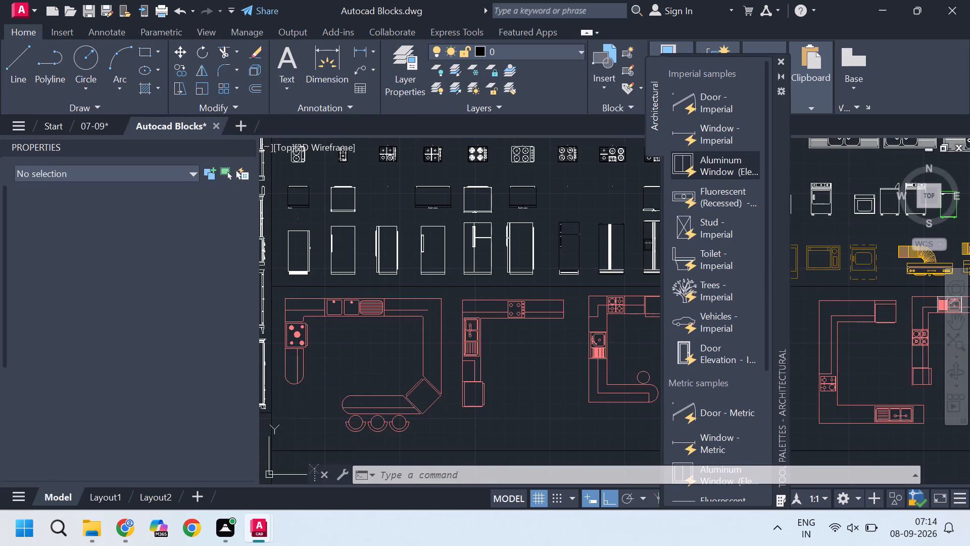
scroll(453, 284, down, 3)
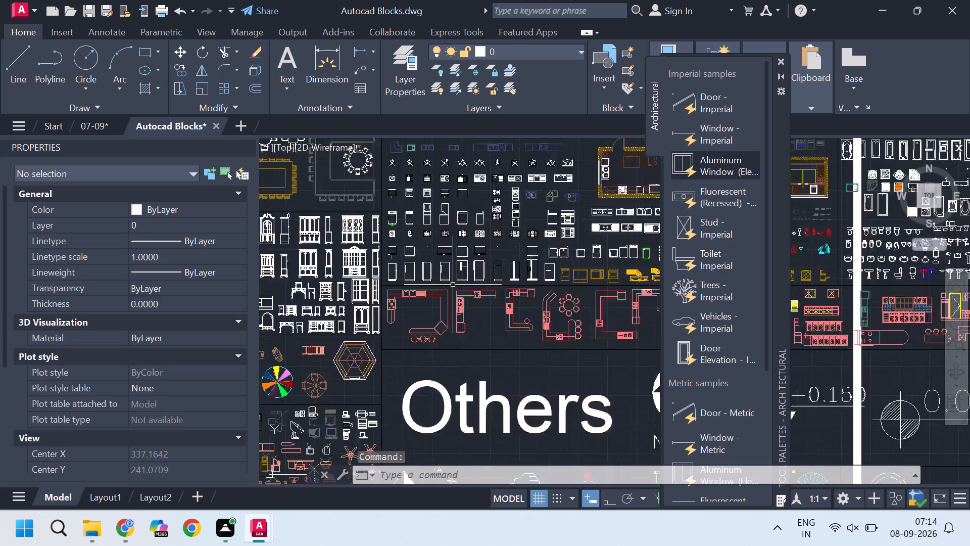
scroll(455, 287, down, 1)
scroll(420, 328, up, 3)
scroll(441, 284, down, 3)
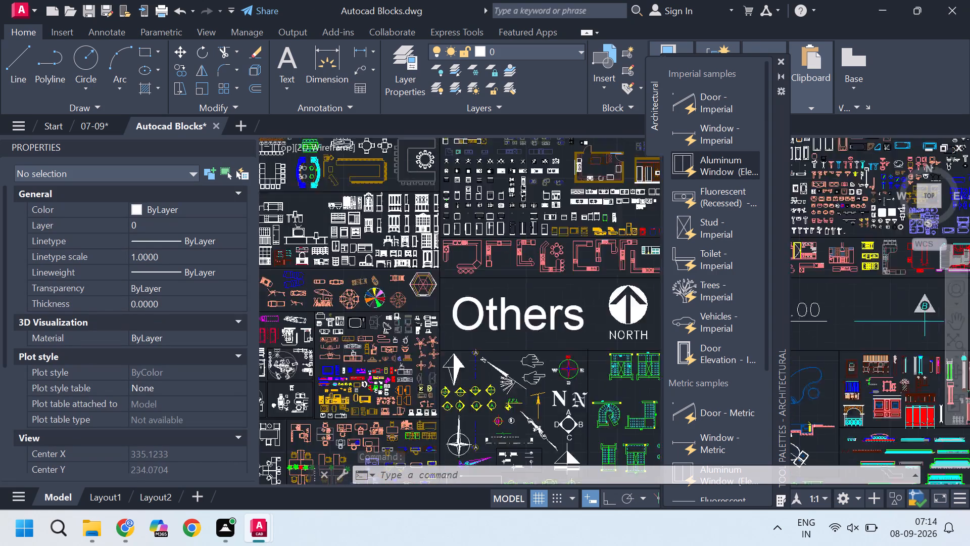
middle_drag(518, 220, 530, 317)
scroll(530, 318, down, 1)
scroll(525, 266, up, 3)
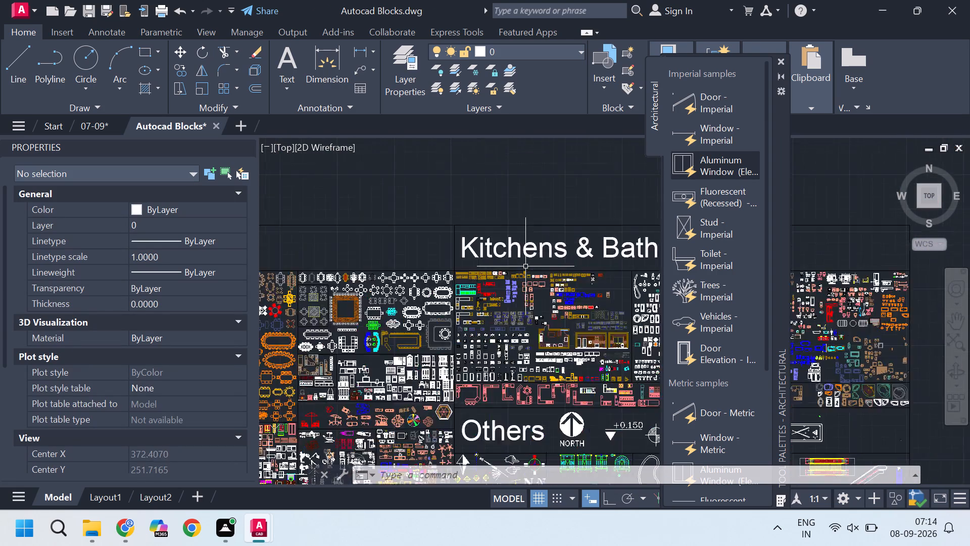
scroll(497, 324, up, 2)
scroll(485, 298, down, 3)
scroll(430, 327, up, 2)
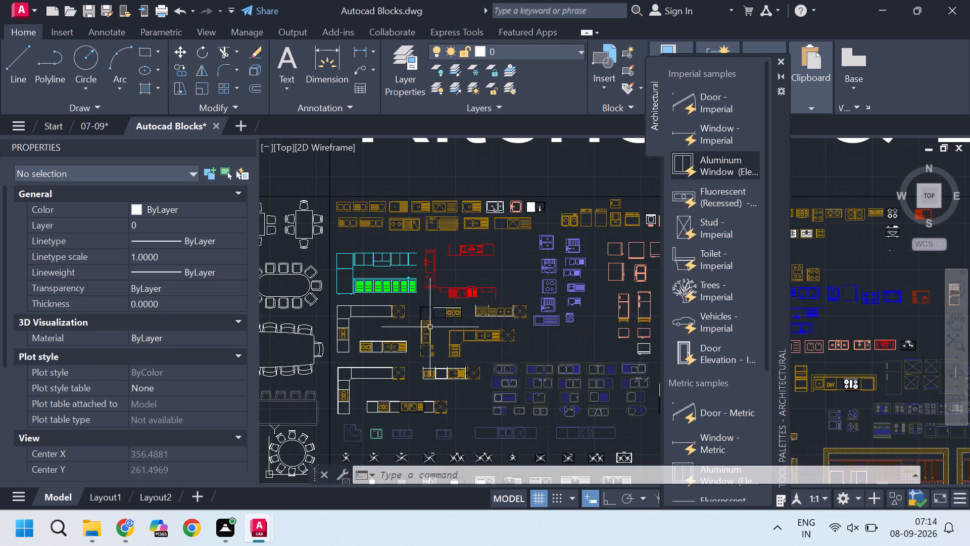
scroll(396, 297, up, 3)
scroll(482, 285, down, 3)
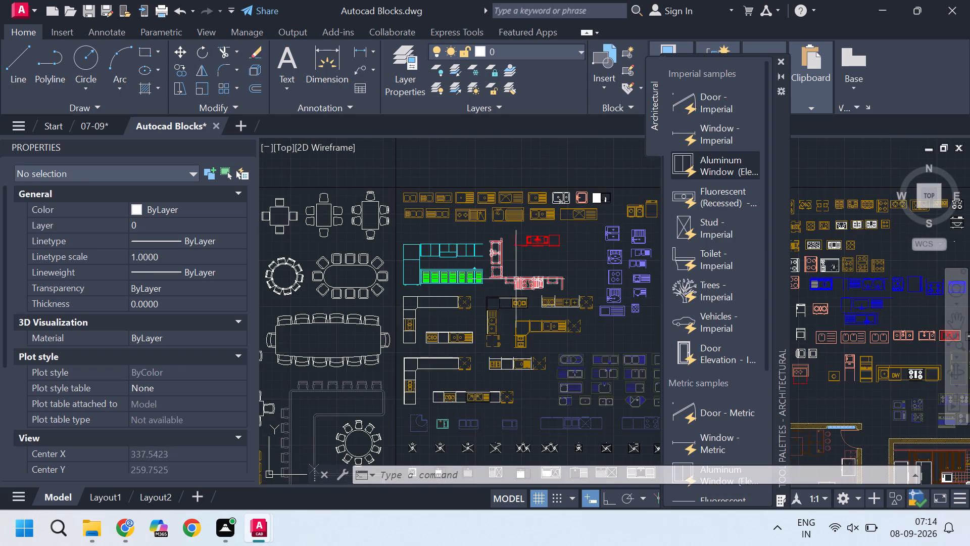
scroll(519, 296, up, 2)
scroll(536, 295, down, 2)
scroll(476, 310, up, 2)
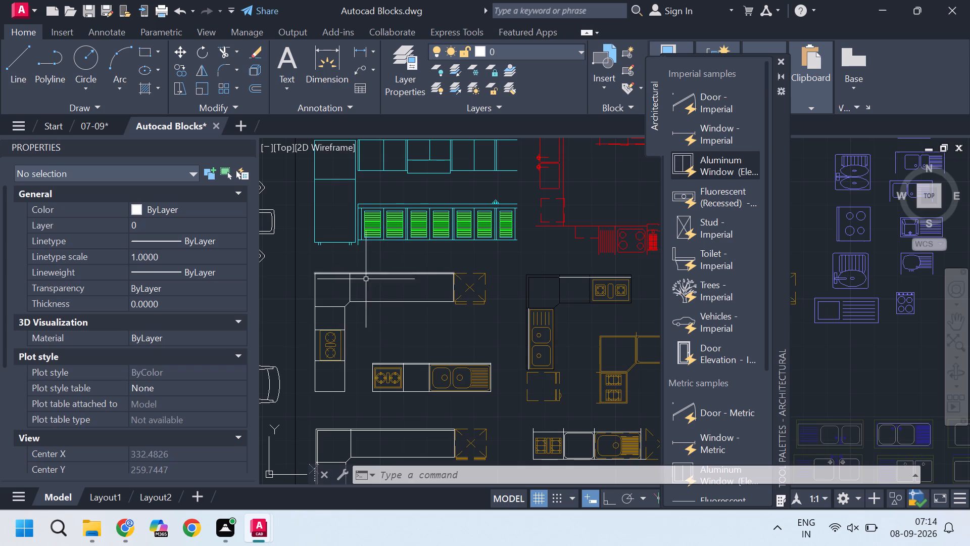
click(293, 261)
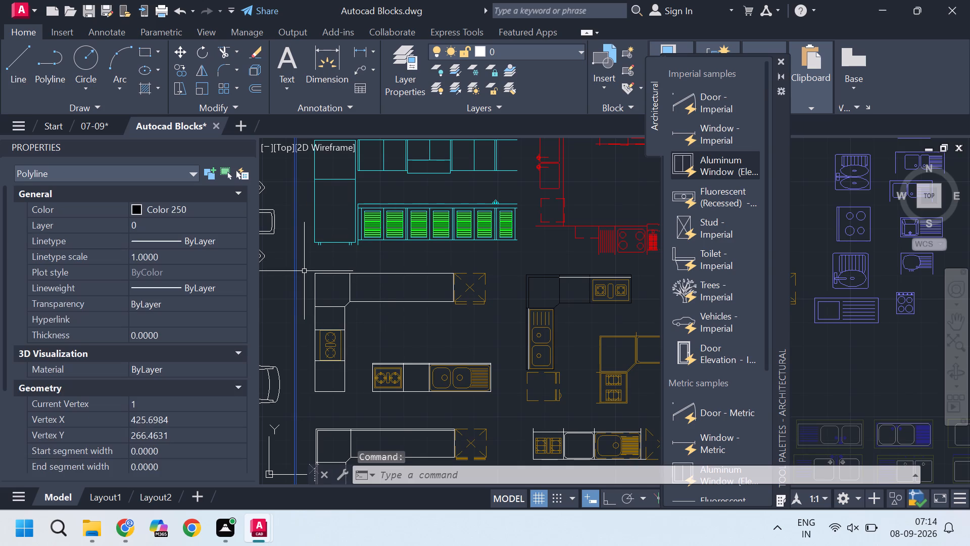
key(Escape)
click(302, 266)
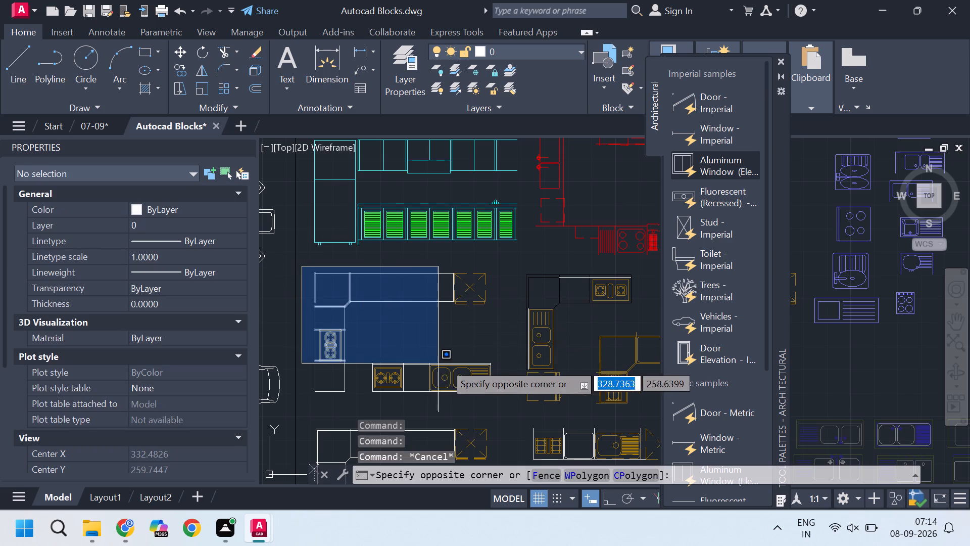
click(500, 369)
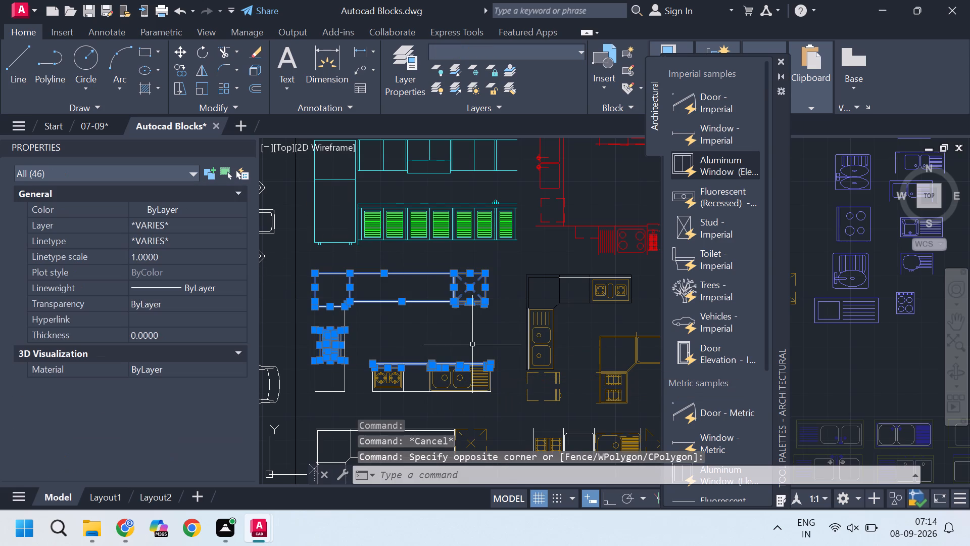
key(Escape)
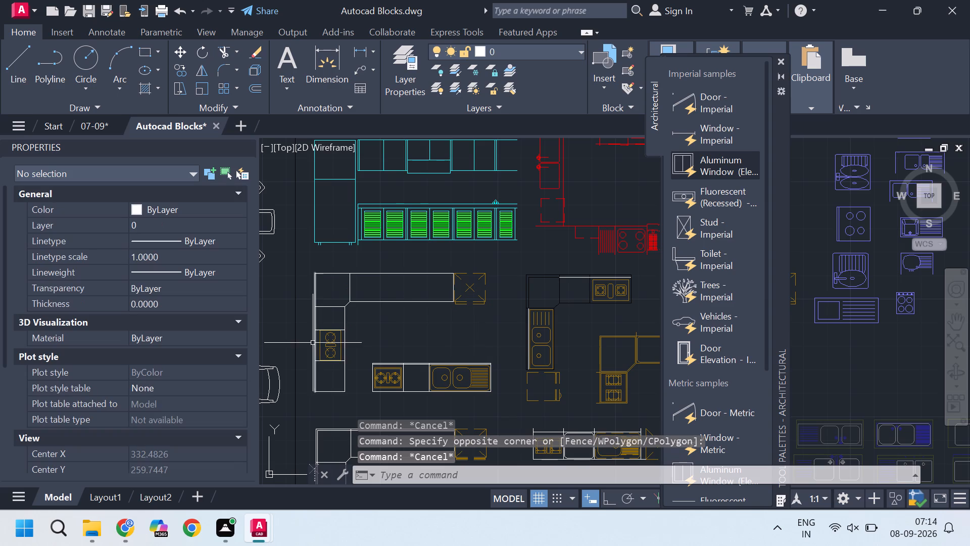
Copy the white L-shaped counter with the two-burner stove into the 07-09 drawing, just inside the plan's eastern outer boundary line.
click(362, 370)
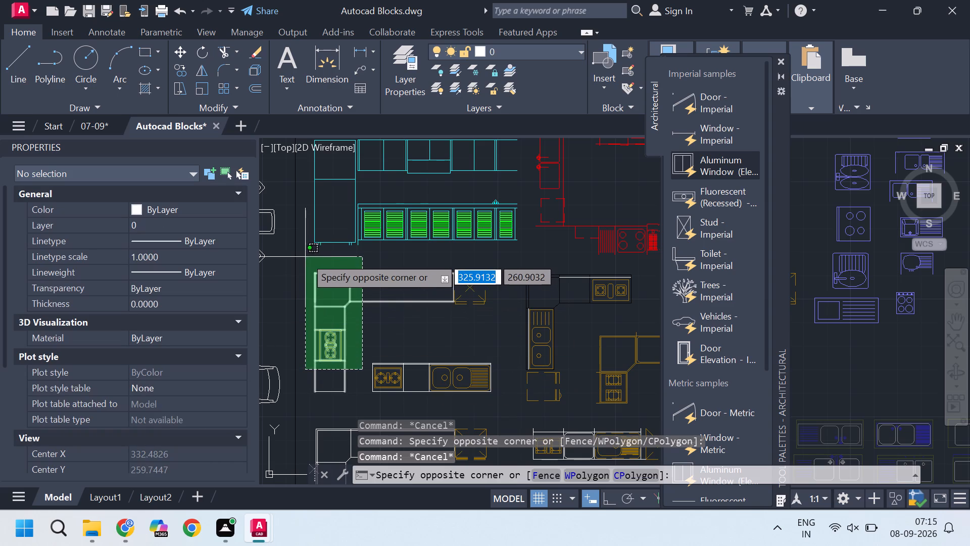
click(305, 257)
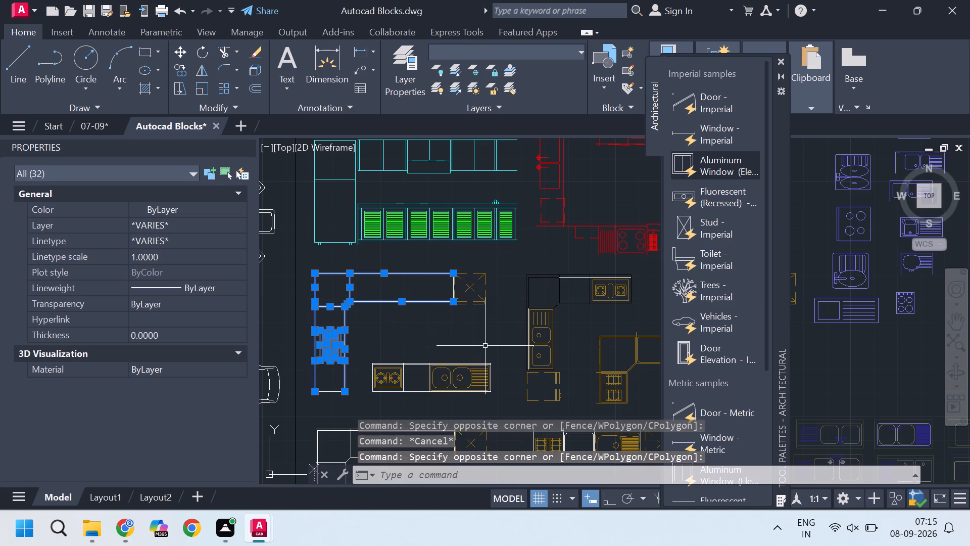
key(ctrl+c)
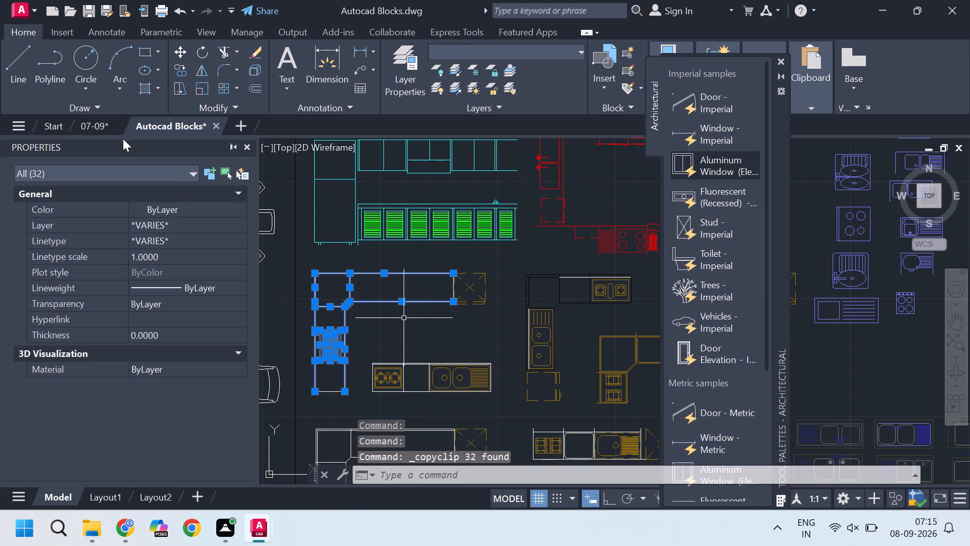
click(110, 126)
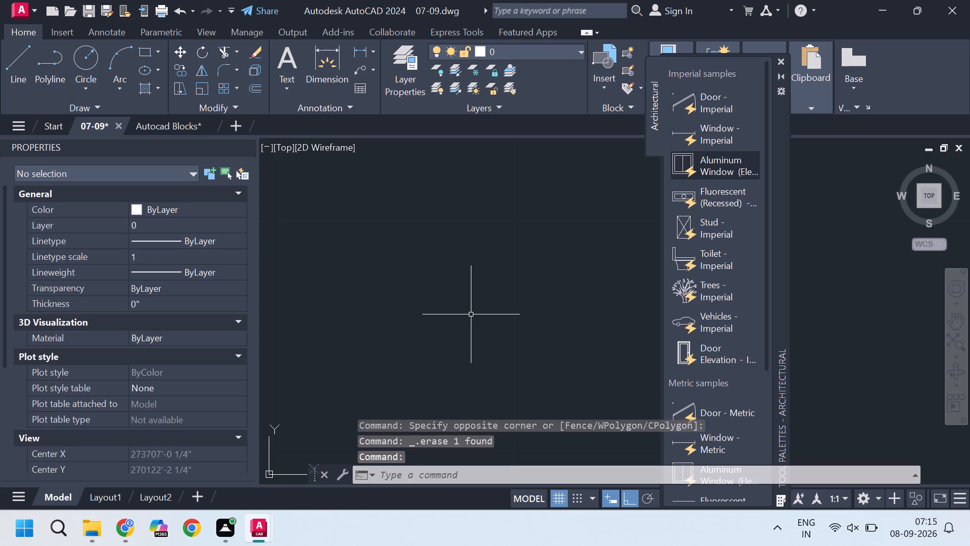
key(ctrl+v)
scroll(474, 317, down, 9)
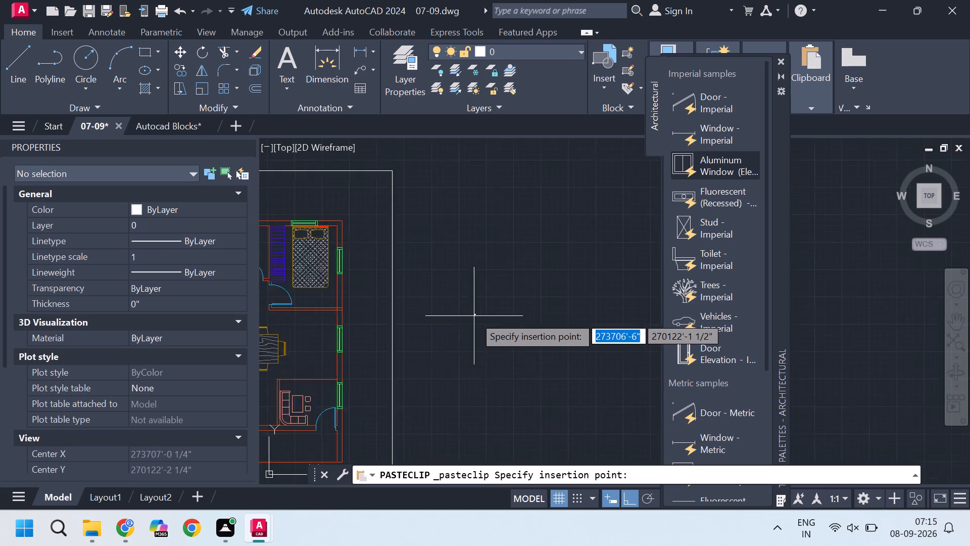
scroll(430, 335, up, 4)
scroll(361, 352, down, 2)
scroll(336, 385, up, 3)
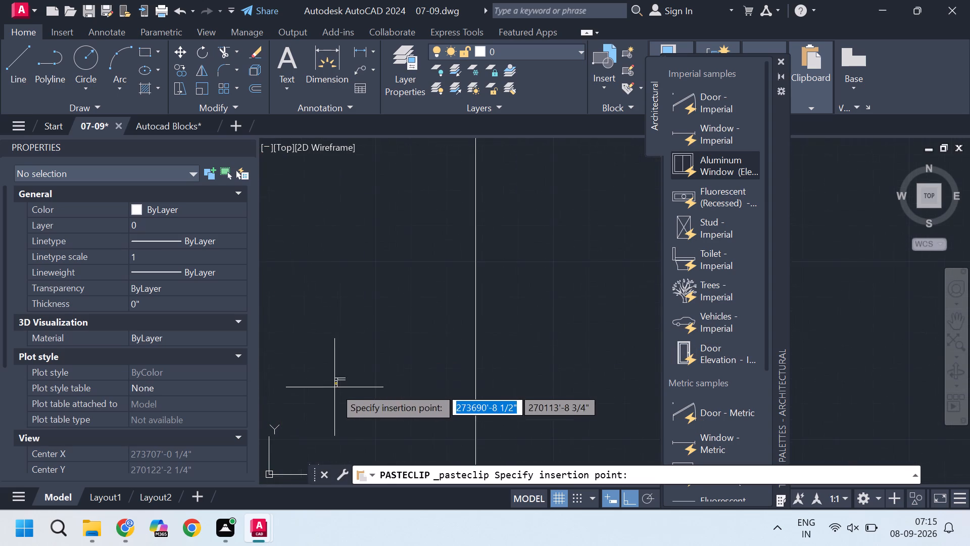
scroll(335, 387, up, 7)
click(339, 387)
scroll(367, 401, down, 3)
scroll(393, 365, up, 2)
In the Autocad Blocks drawing, copy the western bowl of the double sink from the white straight counter with the two-burner stove.
click(176, 127)
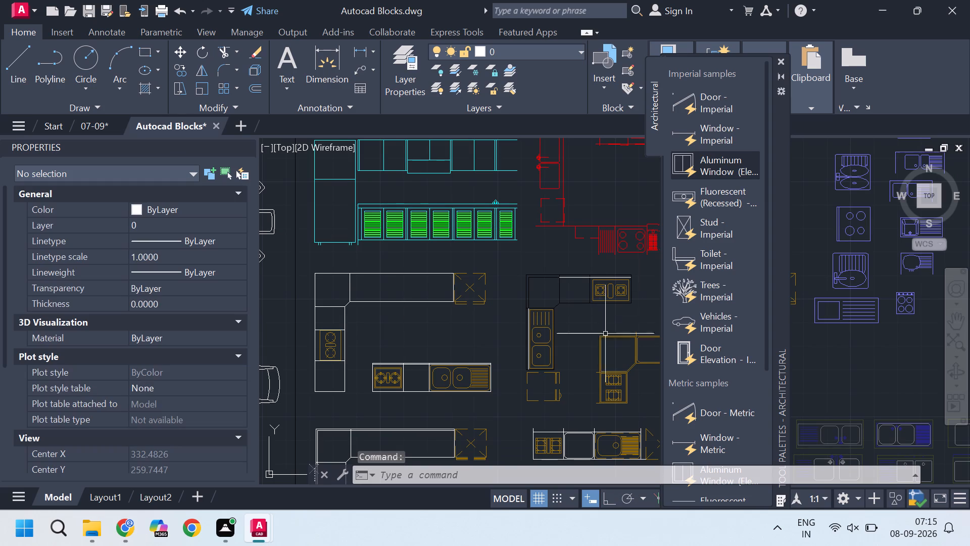
scroll(456, 353, up, 2)
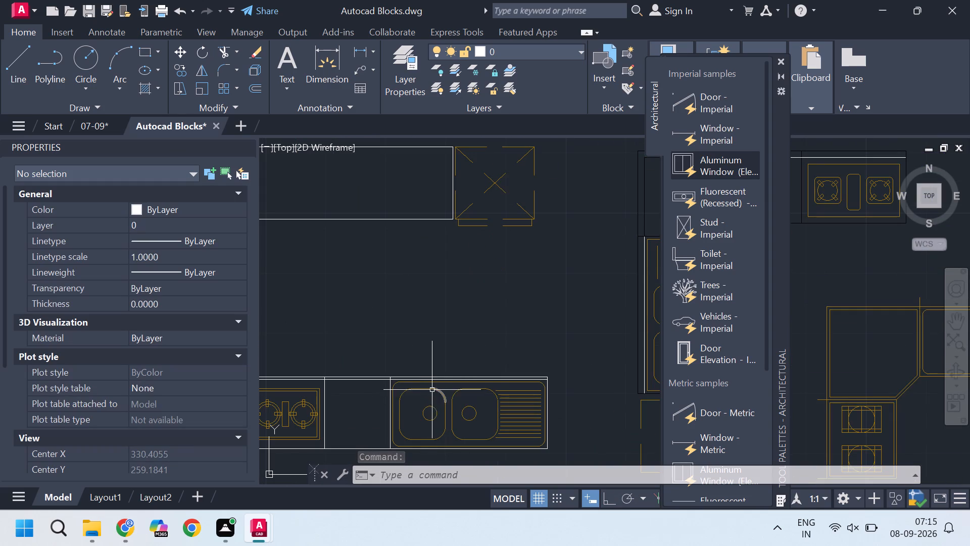
scroll(434, 400, up, 2)
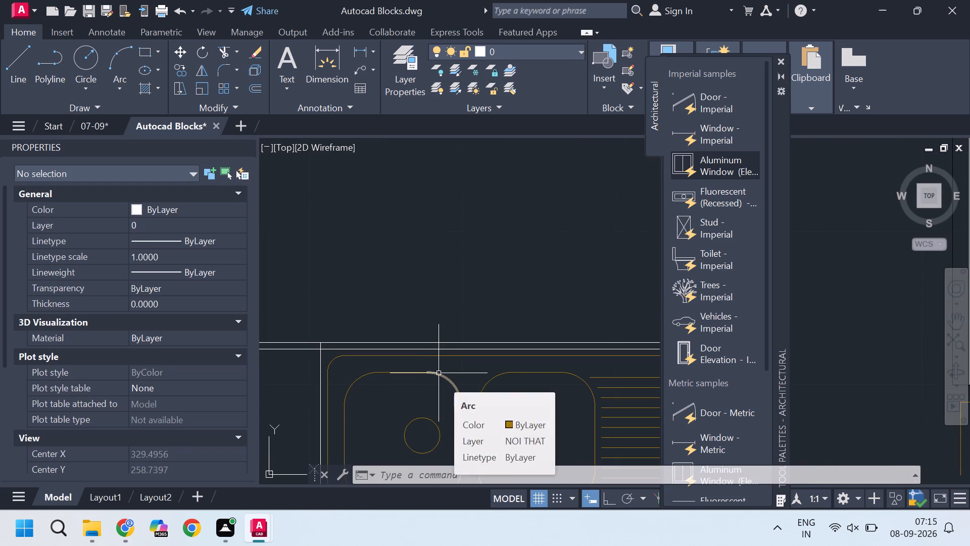
scroll(445, 389, down, 5)
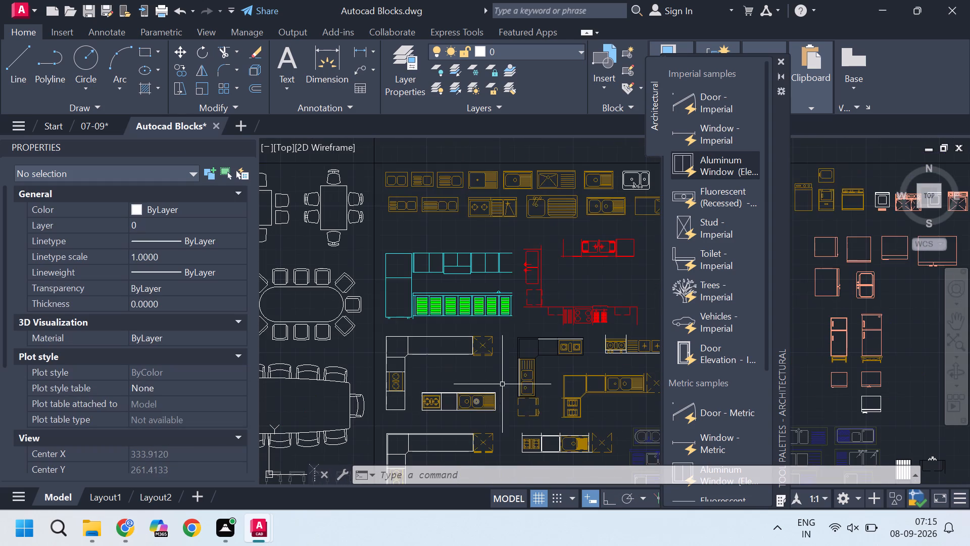
scroll(529, 376, up, 2)
scroll(460, 369, down, 2)
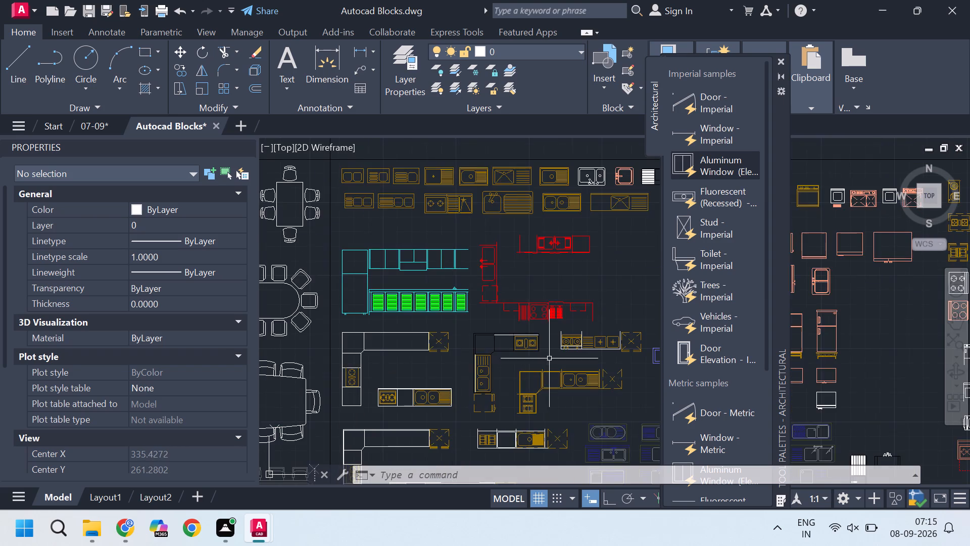
scroll(547, 346, up, 2)
scroll(516, 342, down, 1)
scroll(335, 434, up, 2)
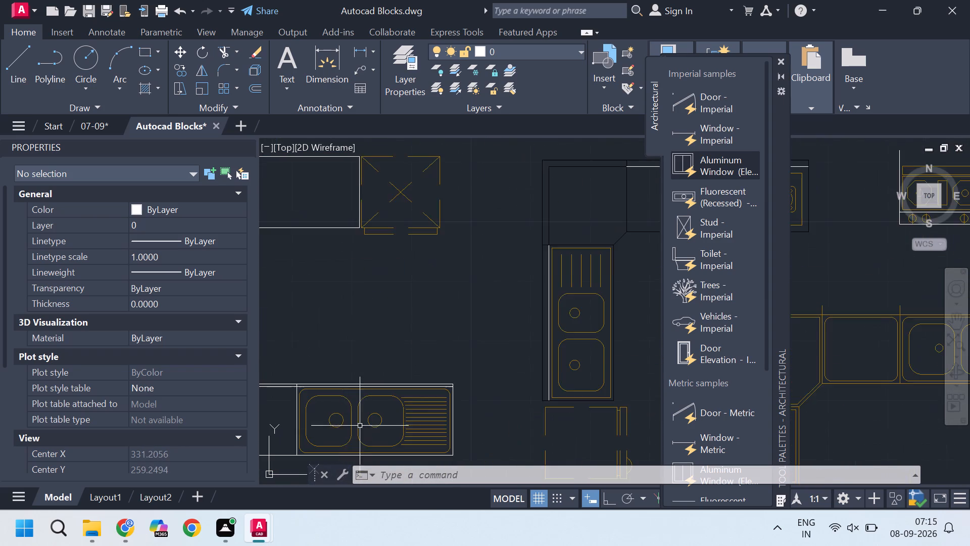
scroll(378, 421, up, 2)
middle_drag(380, 391, 392, 333)
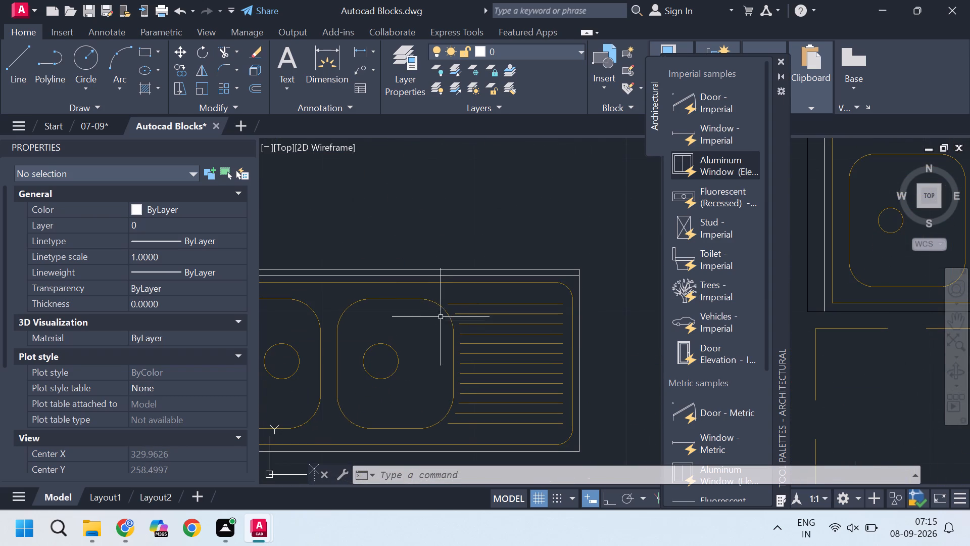
scroll(446, 315, down, 3)
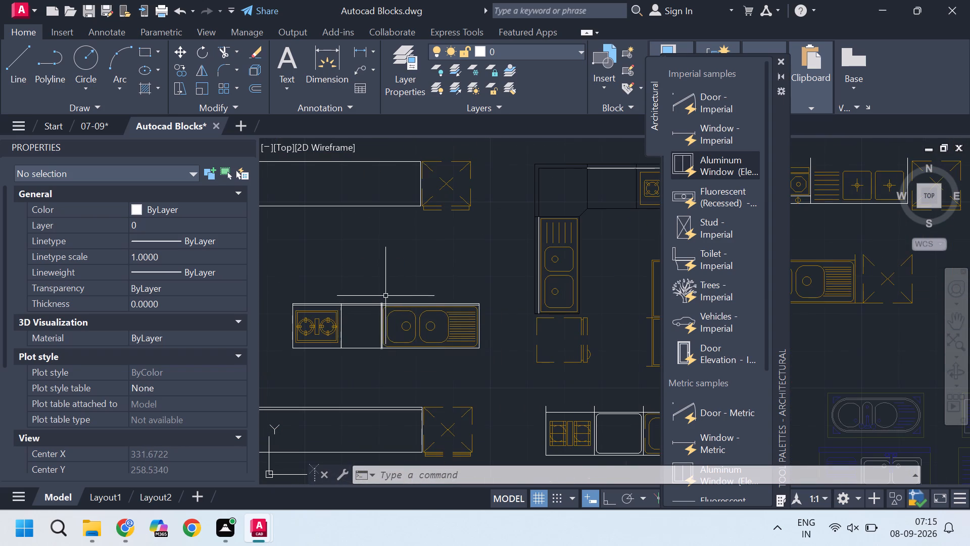
click(385, 295)
scroll(465, 361, up, 1)
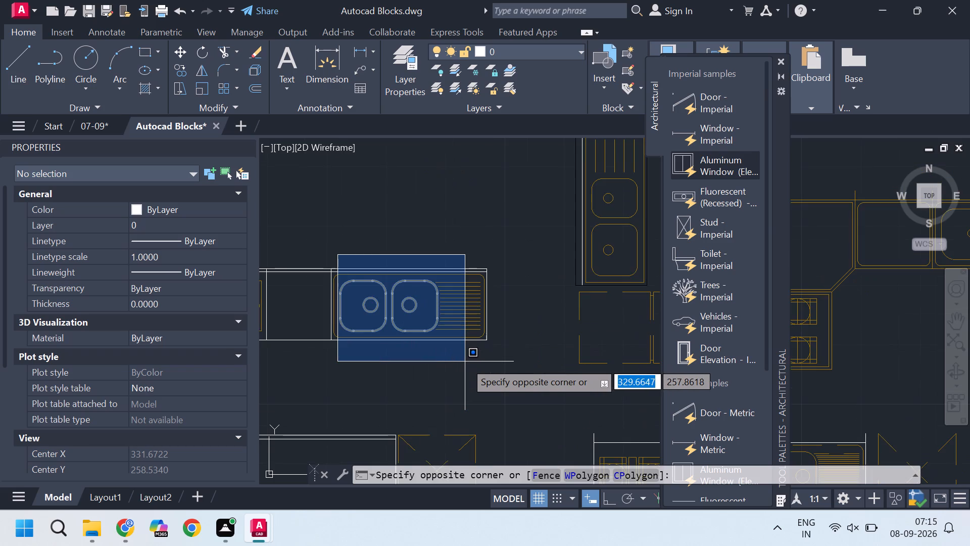
scroll(416, 347, up, 2)
scroll(388, 336, down, 2)
scroll(371, 326, up, 2)
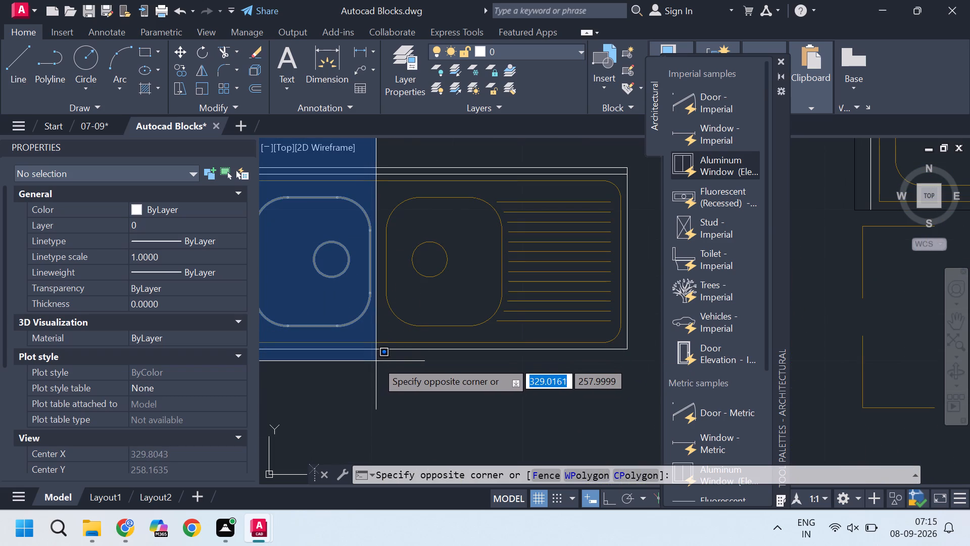
scroll(376, 361, down, 5)
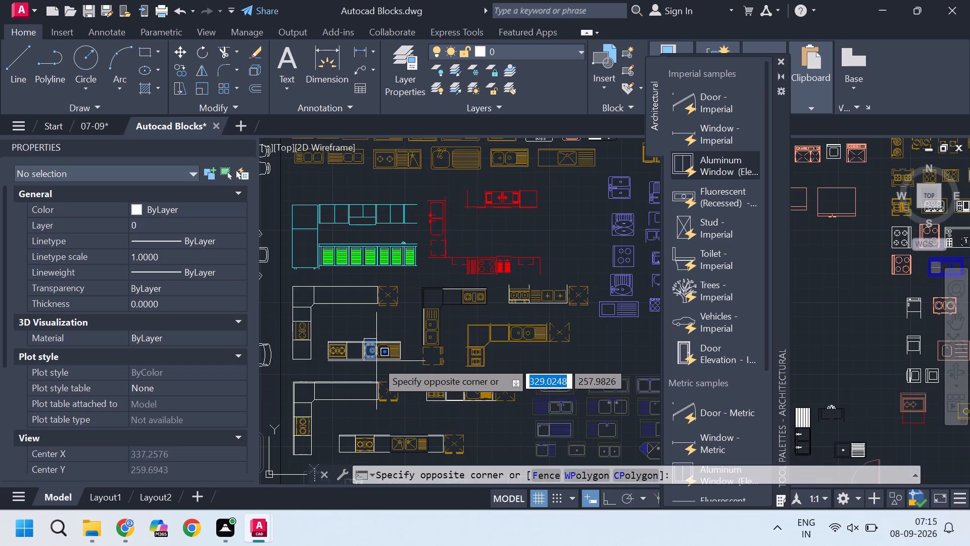
scroll(376, 361, up, 2)
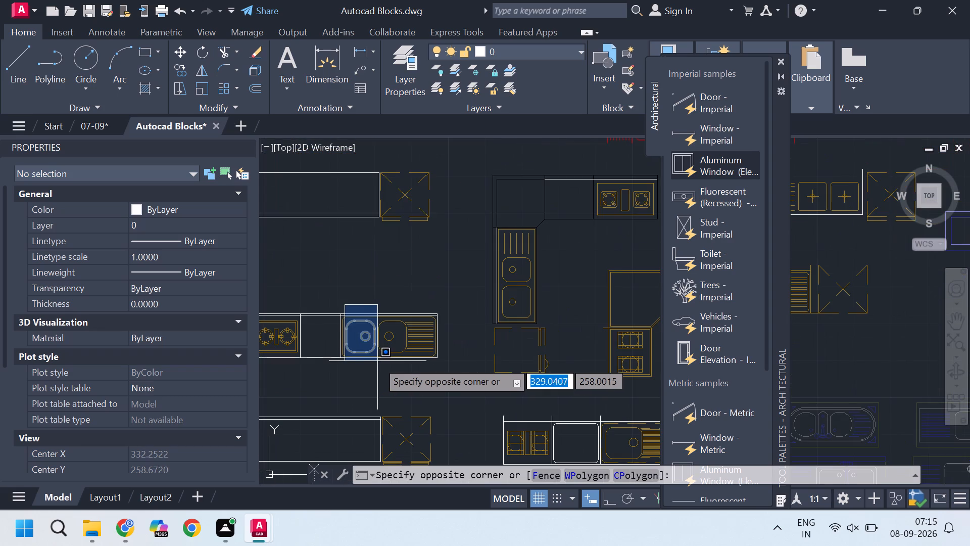
click(378, 361)
key(ctrl+c)
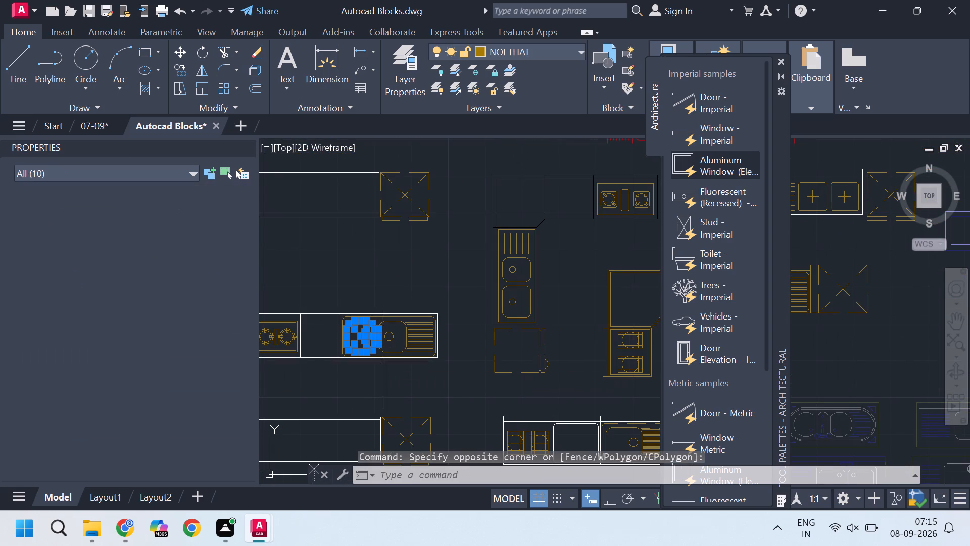
Paste the sink bowl into the 07-09 drawing, between the L-shaped counter's open-ended lines just south of the two-burner stove.
click(79, 127)
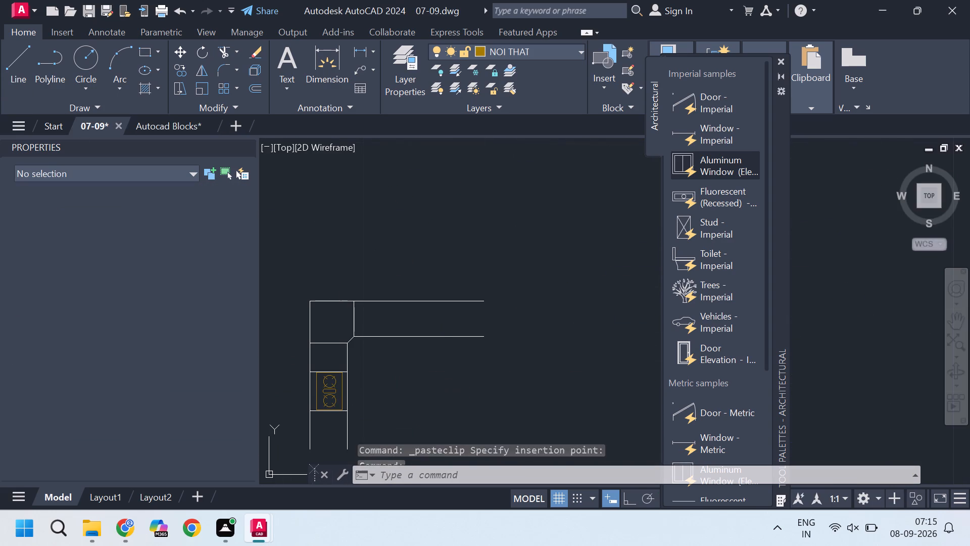
scroll(385, 384, up, 3)
scroll(395, 378, down, 4)
scroll(395, 390, up, 2)
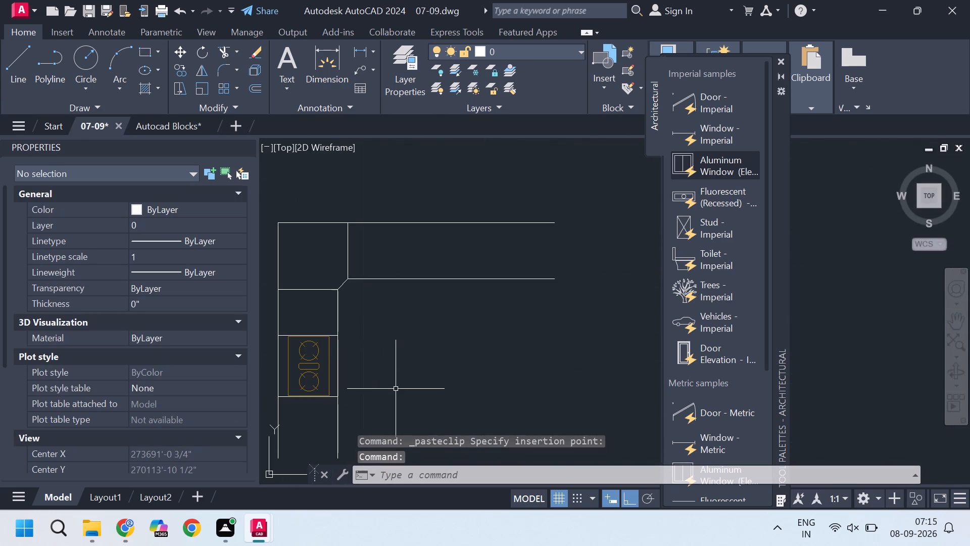
key(ctrl+v)
scroll(397, 389, down, 2)
scroll(344, 408, up, 3)
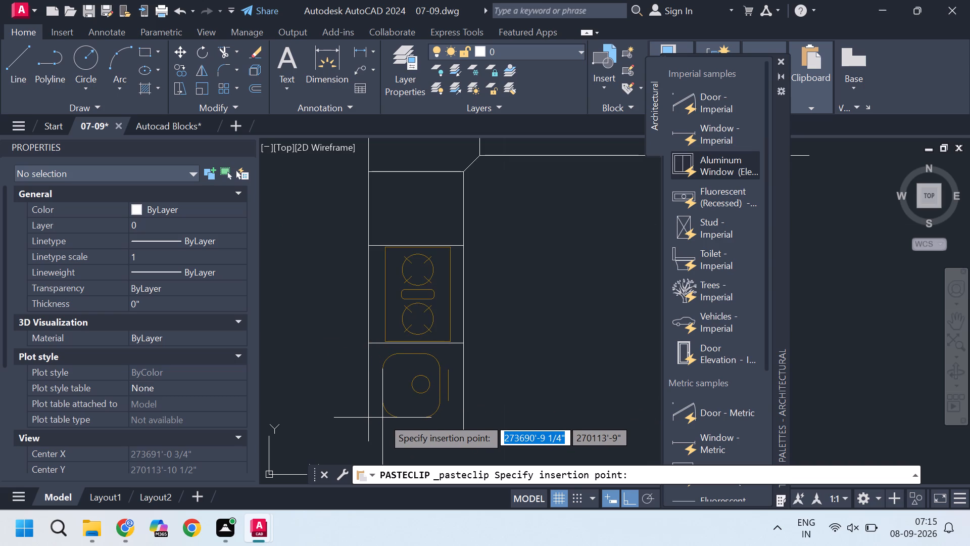
middle_drag(382, 422, 375, 313)
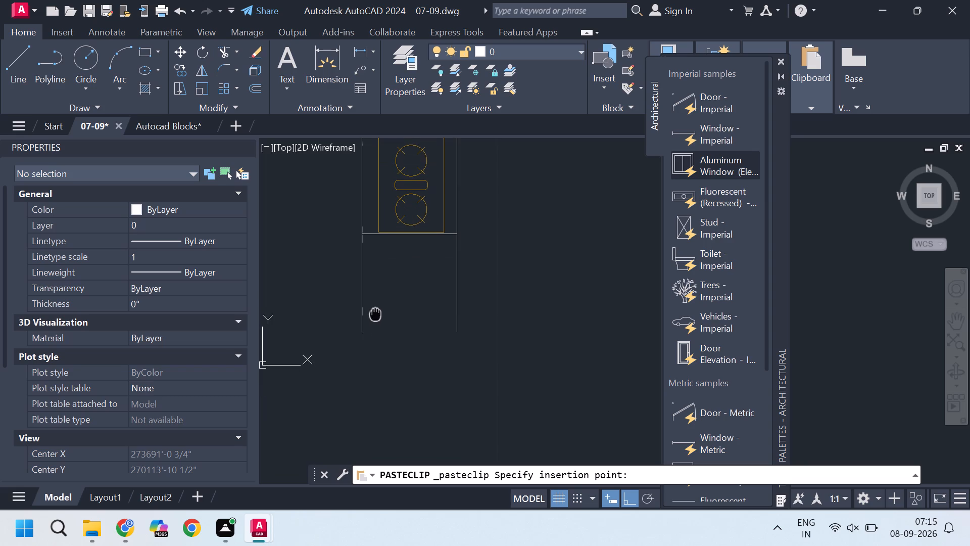
scroll(374, 336, down, 2)
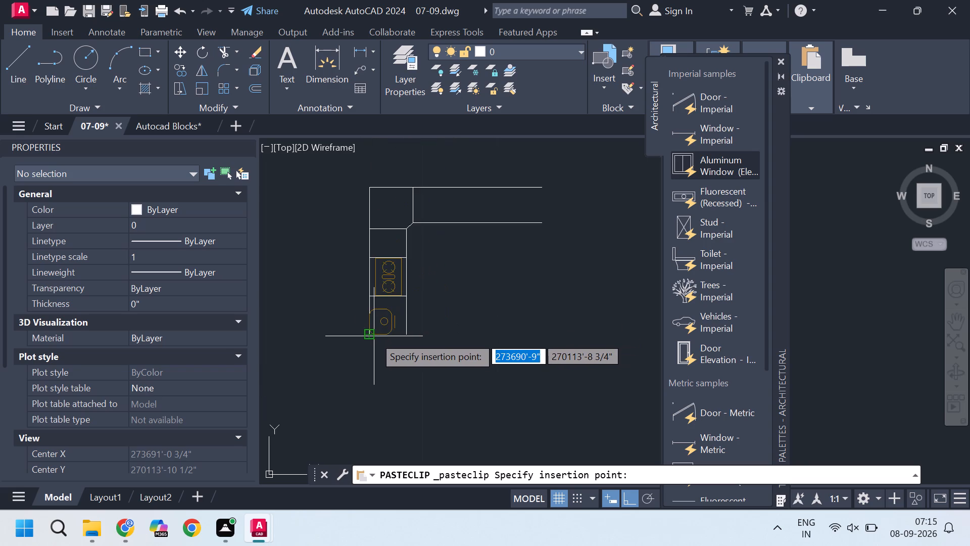
scroll(374, 336, up, 2)
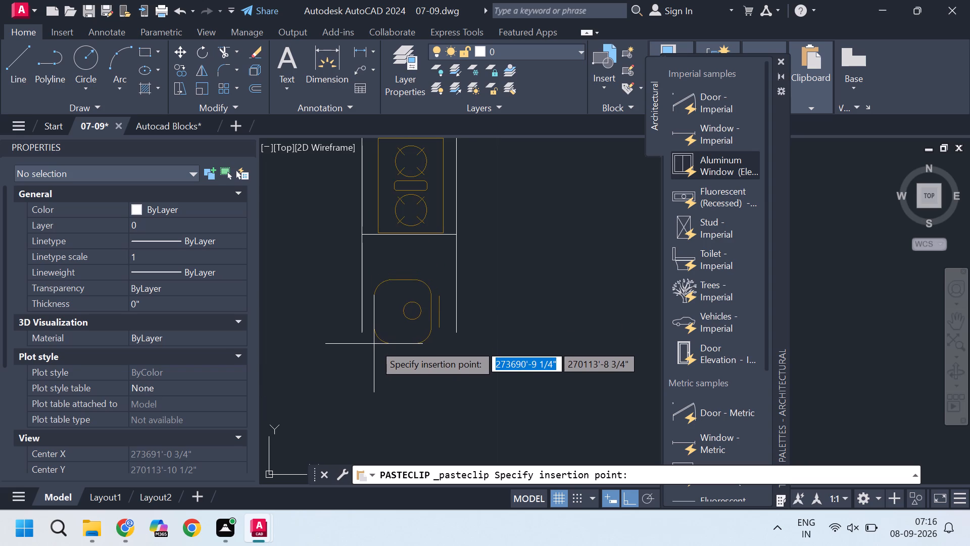
click(374, 350)
Draw a line 1/2" south from the counter's open inner edge, continuing about 3/4" west below the sink bowl.
scroll(440, 373, down, 3)
scroll(495, 329, up, 1)
scroll(437, 376, up, 1)
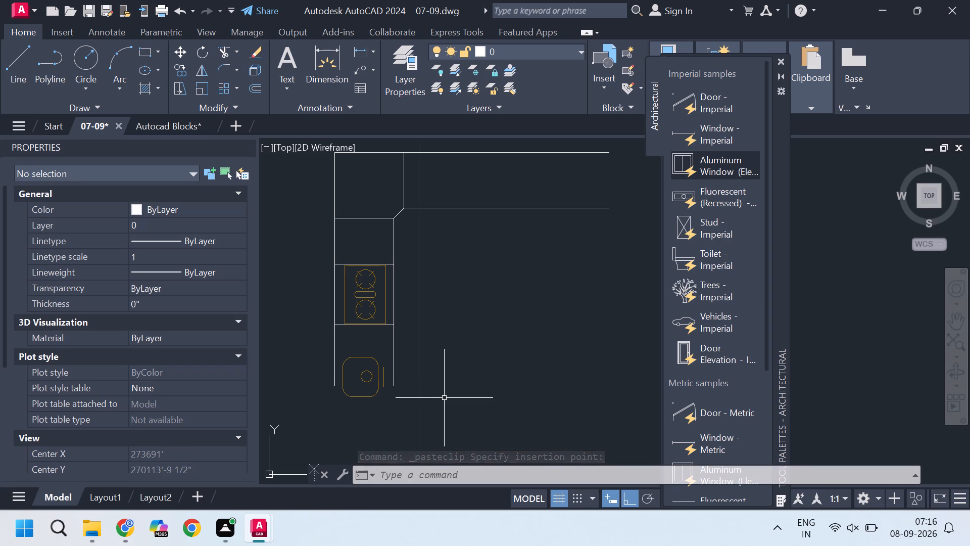
key(l)
key(Return)
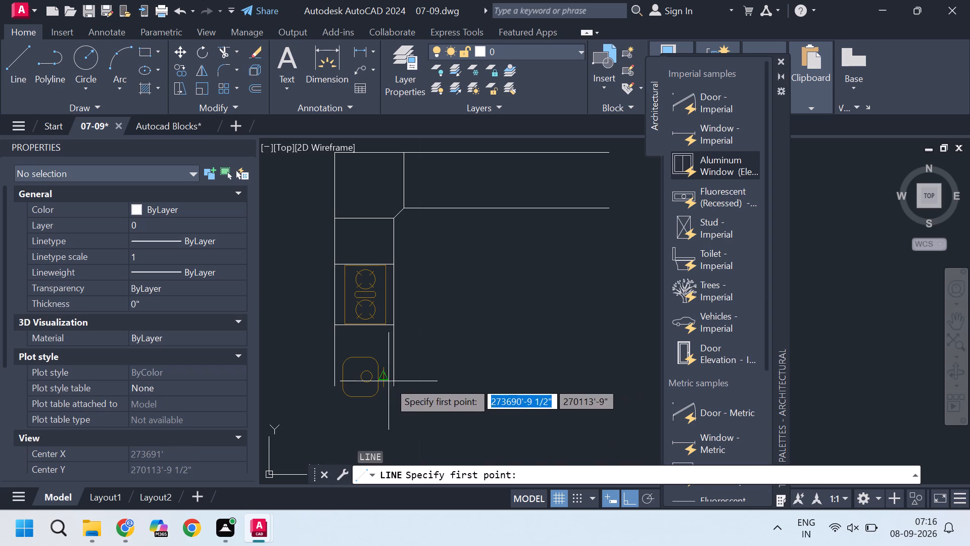
click(394, 384)
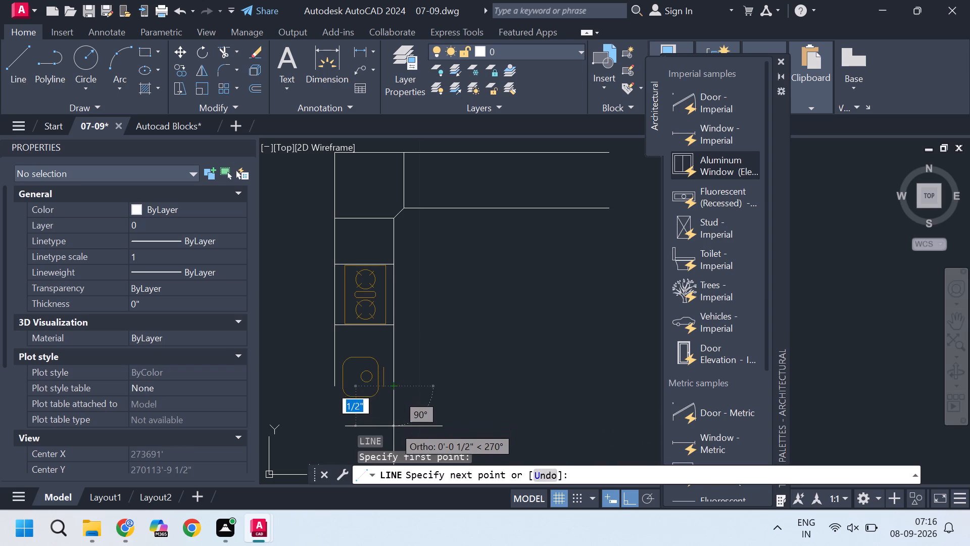
click(394, 426)
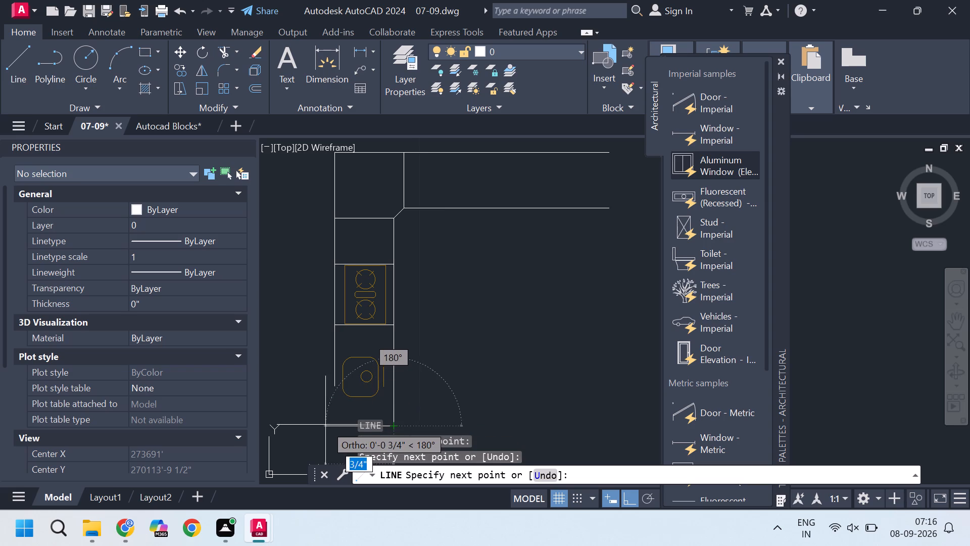
click(330, 428)
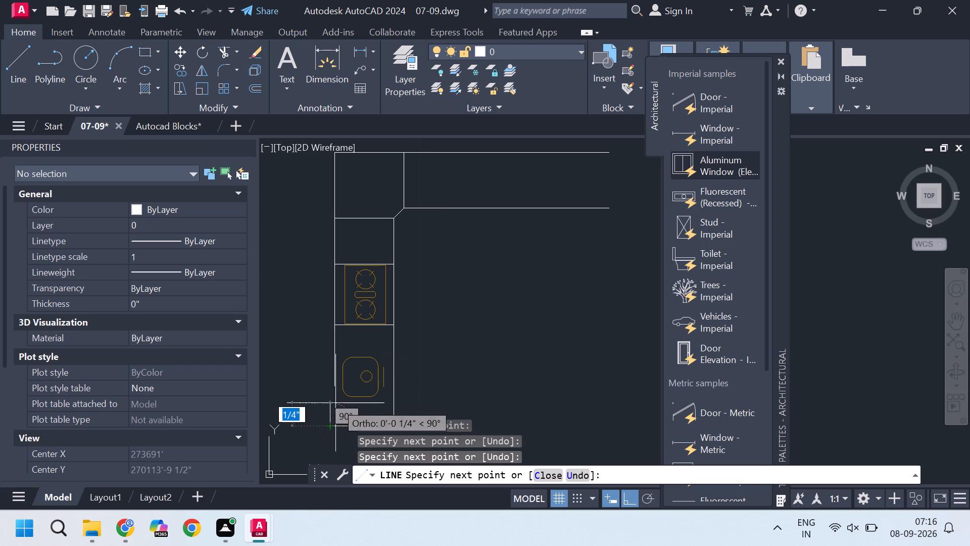
key(Escape)
key(Escape)
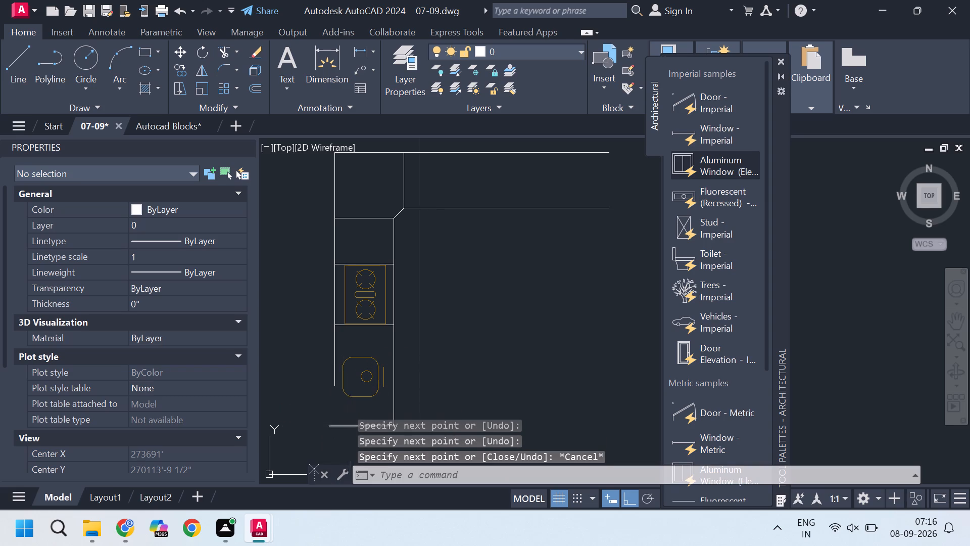
Extend the counter's western edge line down to the new closing line below the sink.
text(ex)
key(Return)
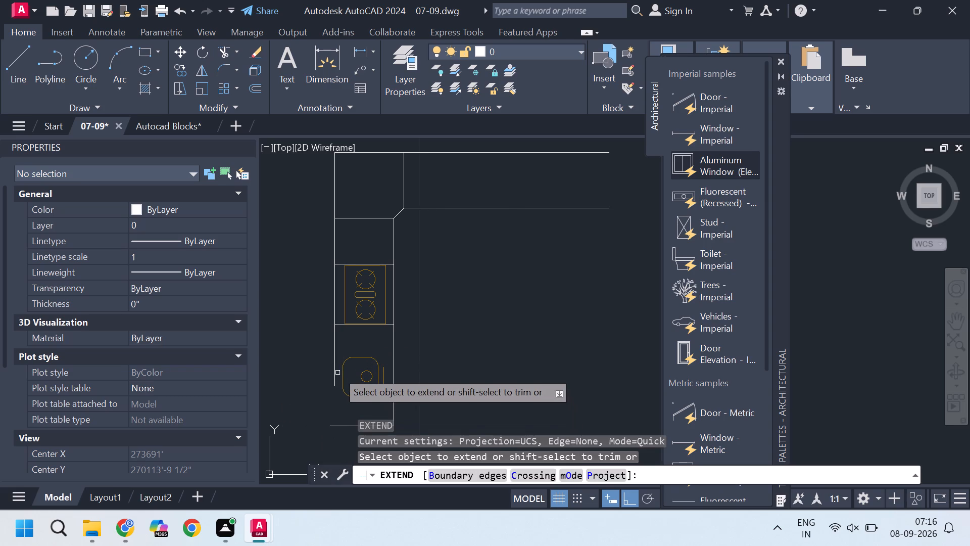
click(335, 365)
key(Escape)
Stretch the closing line's overhanging western end back to the counter's southwest corner.
scroll(329, 417, up, 2)
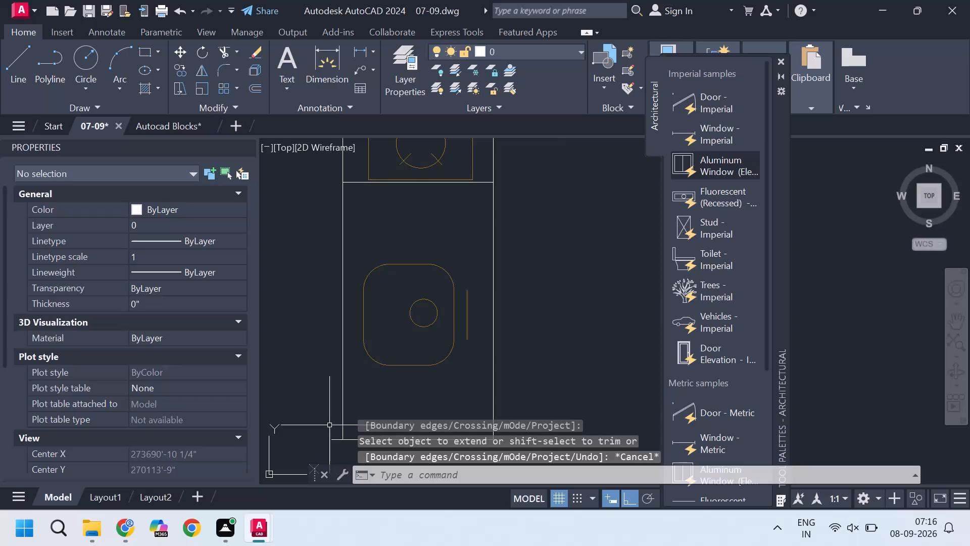
click(334, 436)
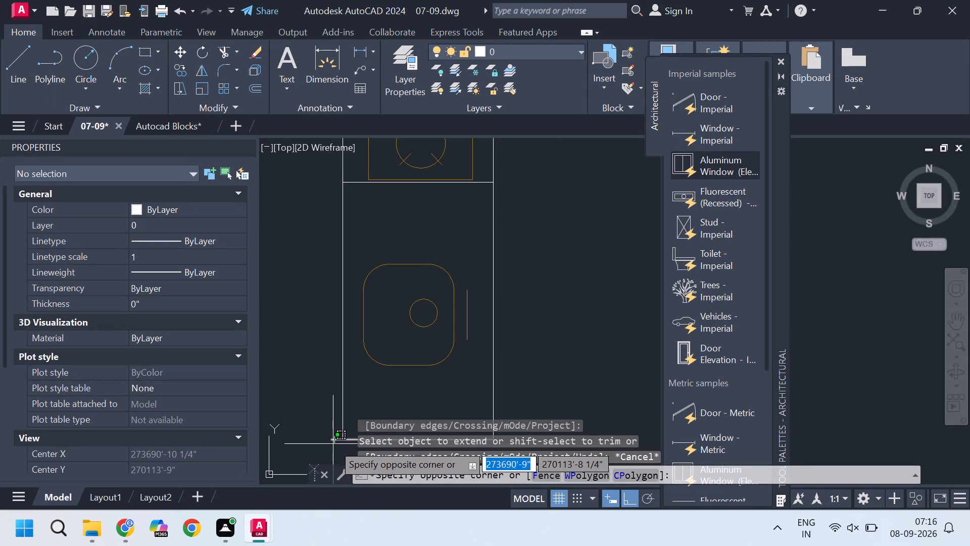
click(333, 444)
click(330, 439)
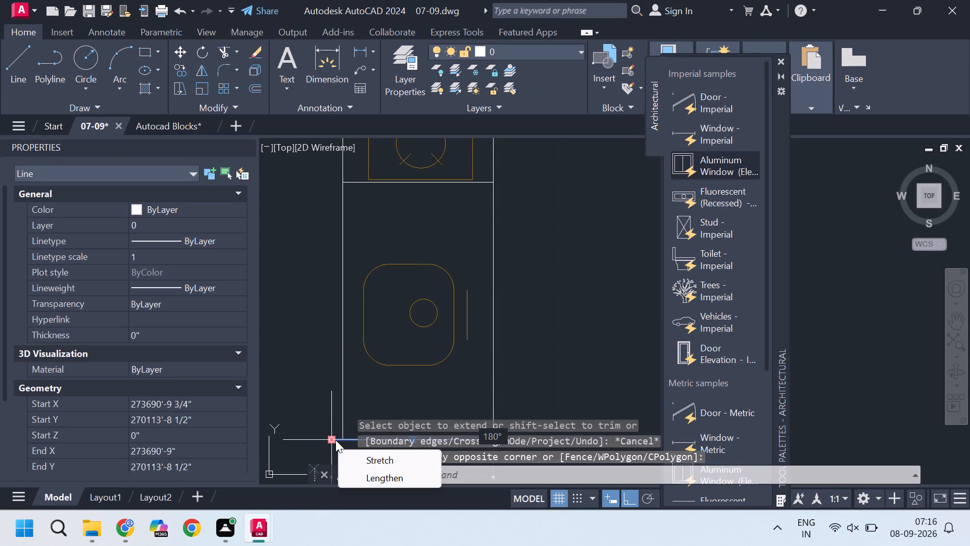
key(Escape)
click(344, 438)
key(Escape)
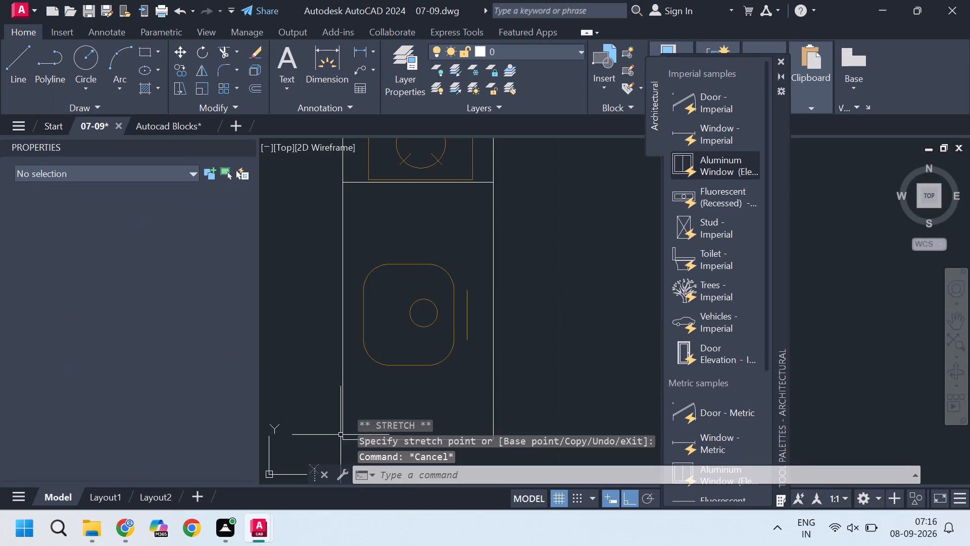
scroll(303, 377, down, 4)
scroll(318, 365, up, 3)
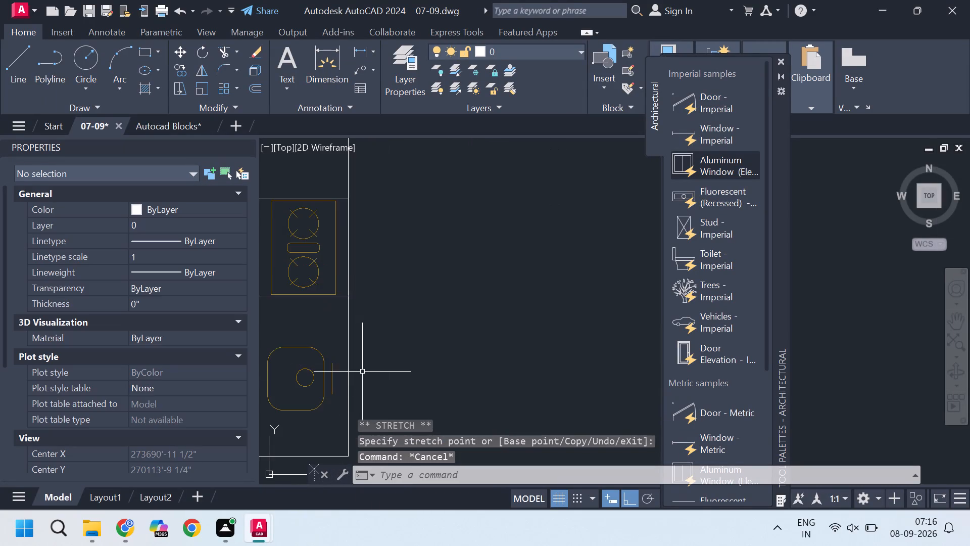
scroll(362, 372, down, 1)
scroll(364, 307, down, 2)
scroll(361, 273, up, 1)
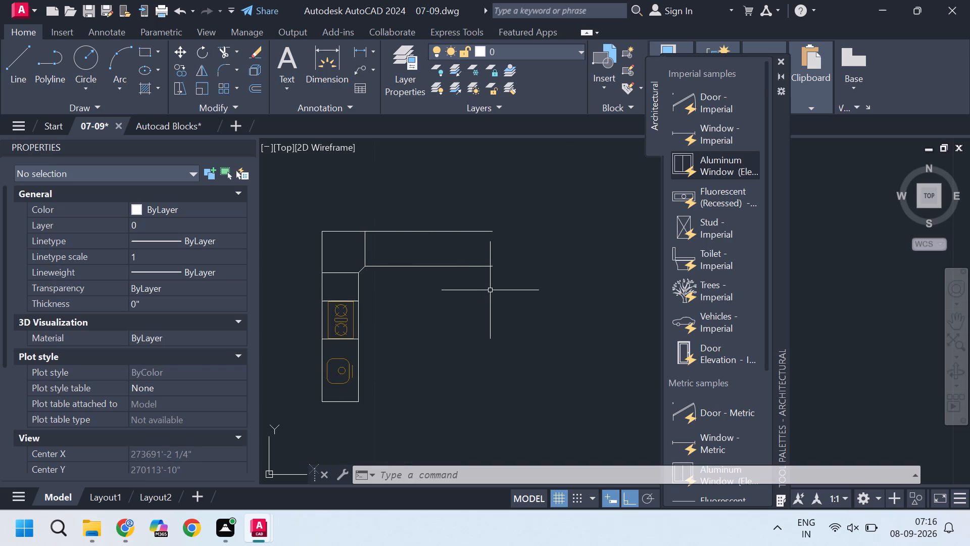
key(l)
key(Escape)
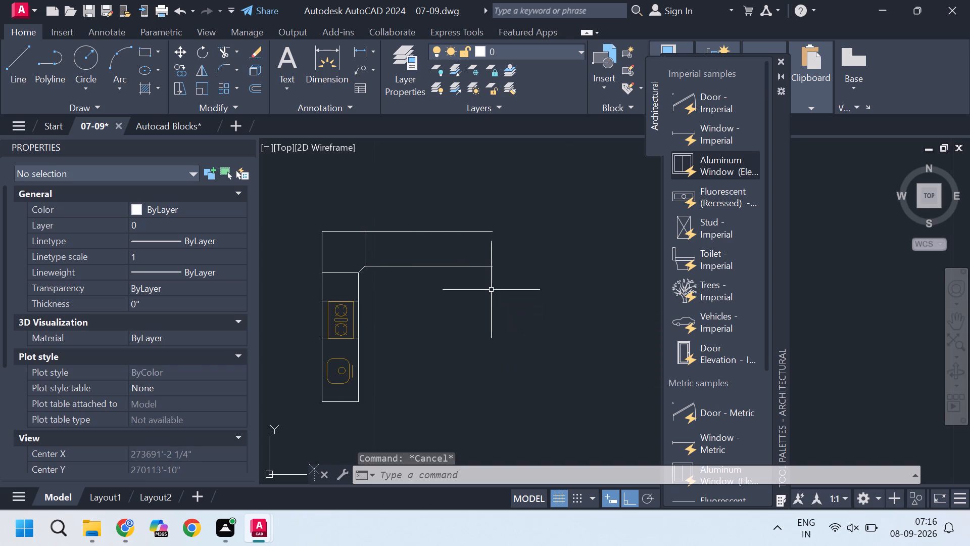
Rotate the whole L-shaped counter with stove and sink 90° counterclockwise about its outer northwest corner.
scroll(459, 283, down, 3)
drag(390, 247, 399, 251)
click(524, 356)
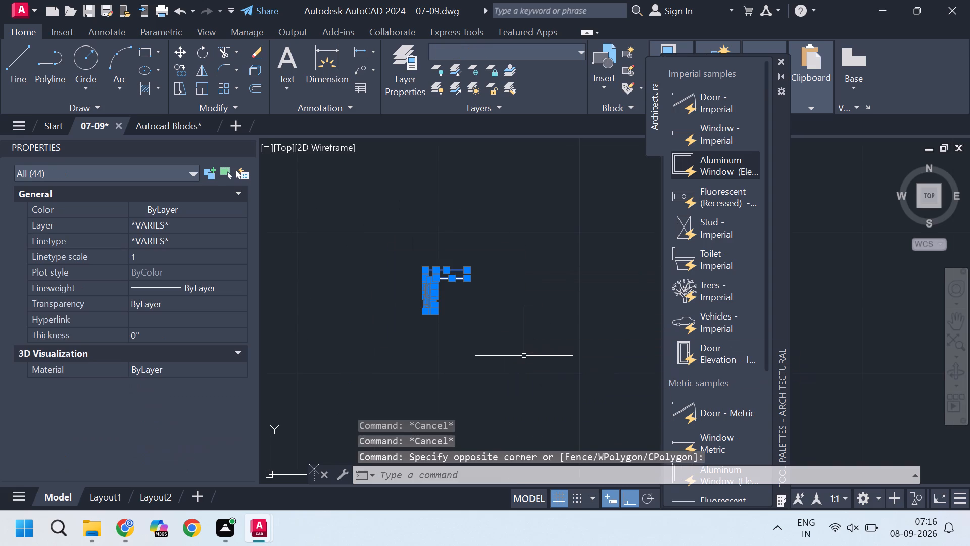
text(ro)
key(Return)
scroll(428, 274, up, 2)
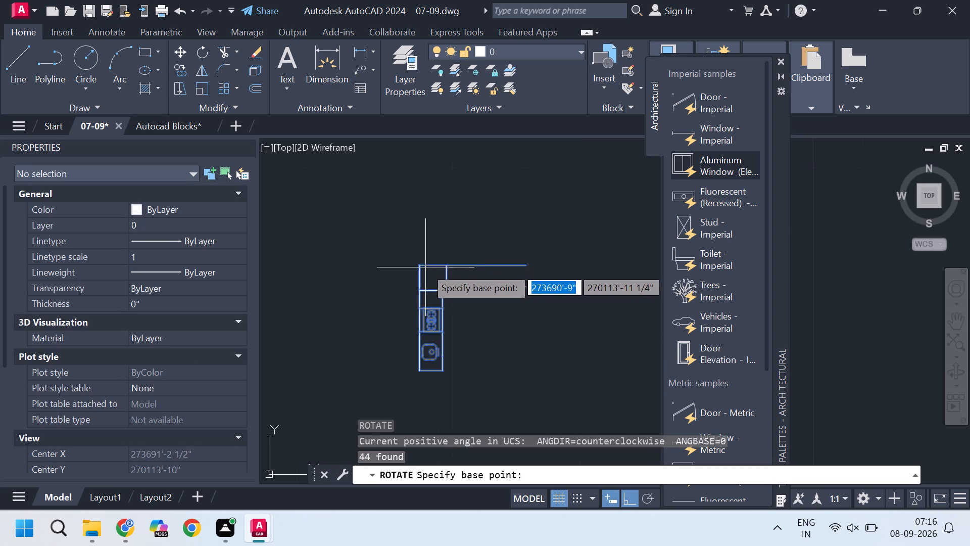
click(420, 260)
click(439, 231)
key(Escape)
Enlarge the rotated counter with its stove and sink by eye, scaling from a base point southwest of it.
scroll(469, 298, down, 3)
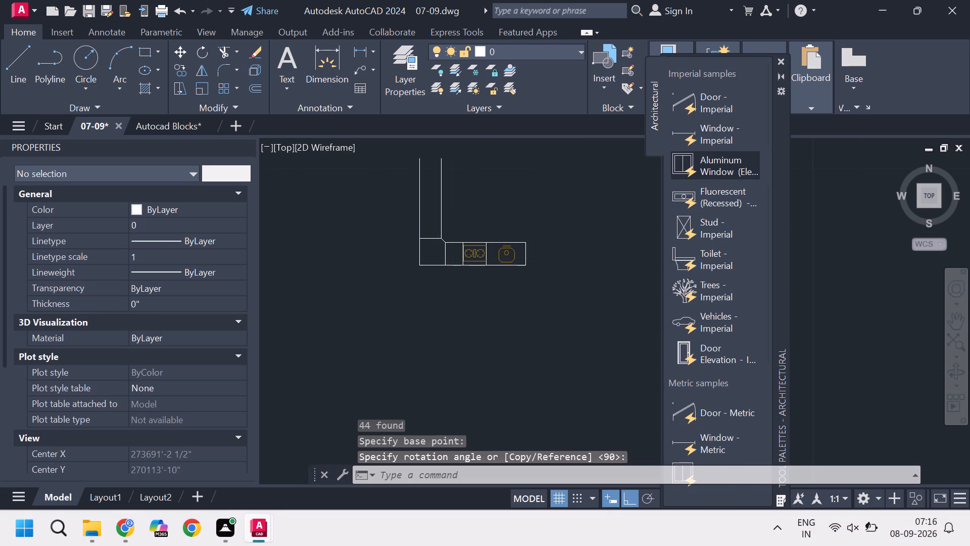
scroll(450, 294, down, 1)
click(422, 241)
click(494, 330)
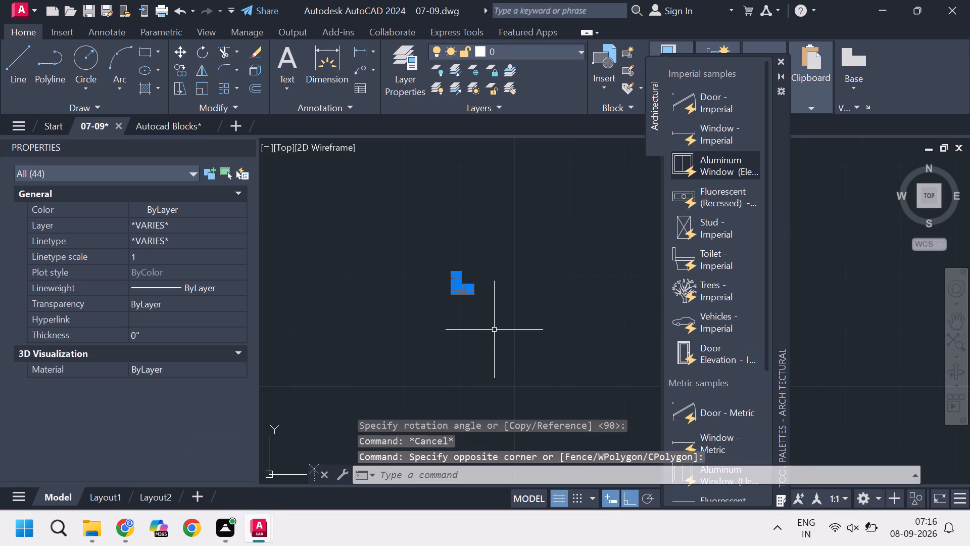
text(sc)
key(Return)
click(425, 336)
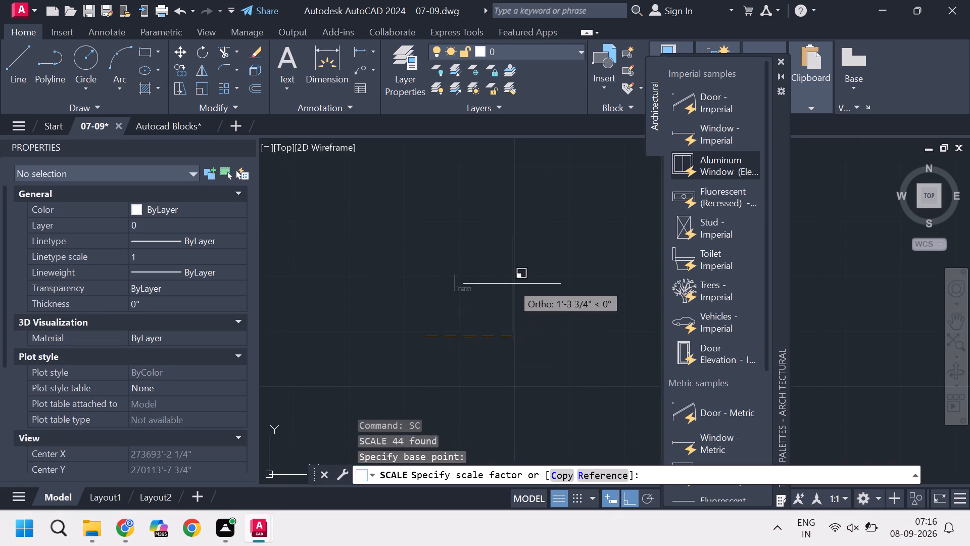
scroll(429, 312, down, 6)
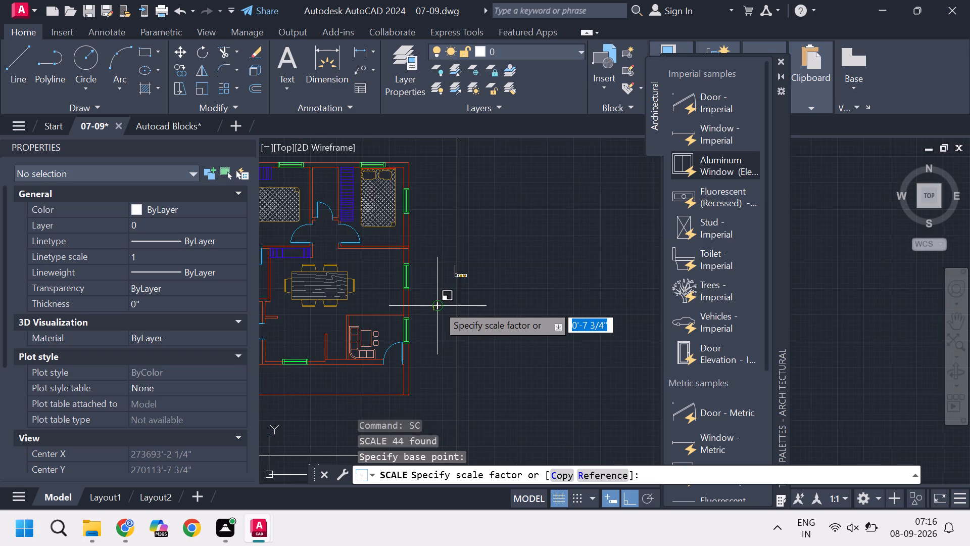
scroll(438, 305, up, 1)
click(458, 312)
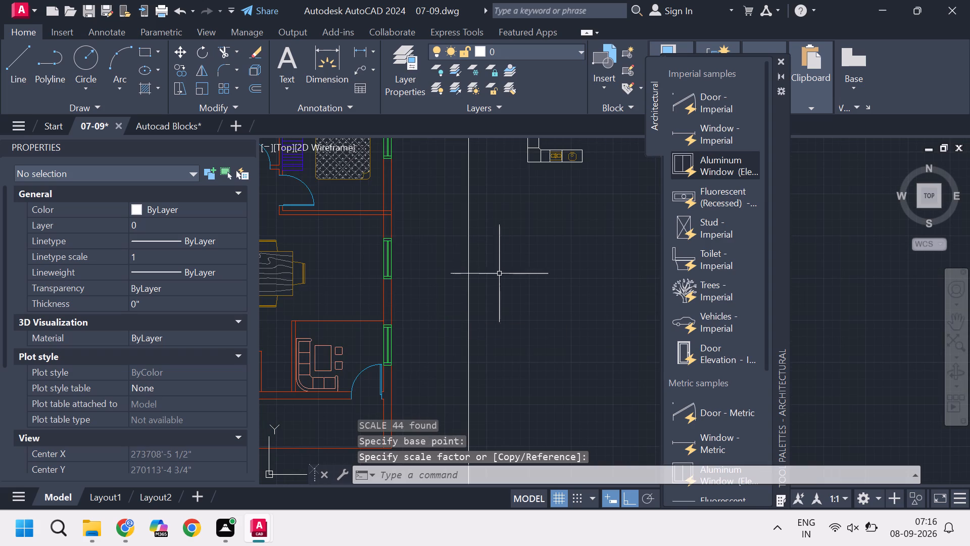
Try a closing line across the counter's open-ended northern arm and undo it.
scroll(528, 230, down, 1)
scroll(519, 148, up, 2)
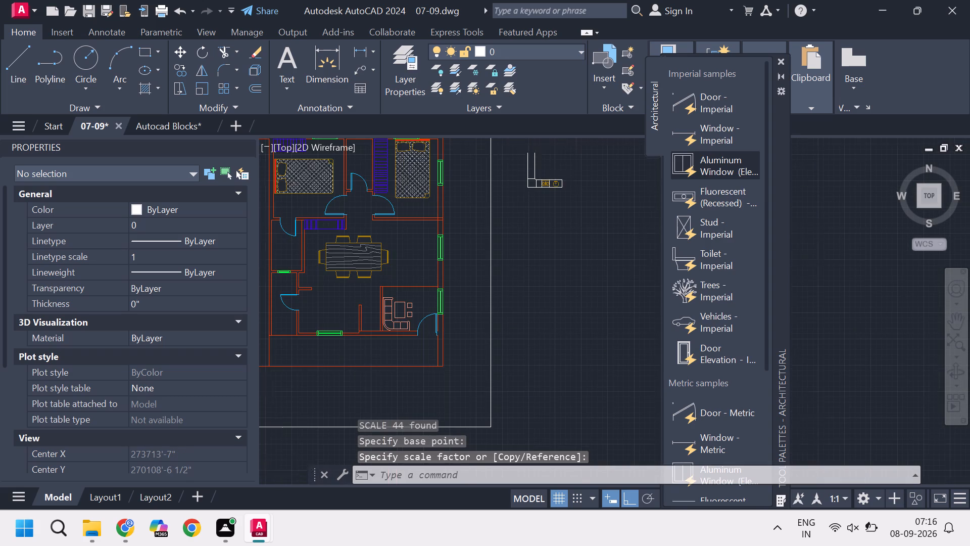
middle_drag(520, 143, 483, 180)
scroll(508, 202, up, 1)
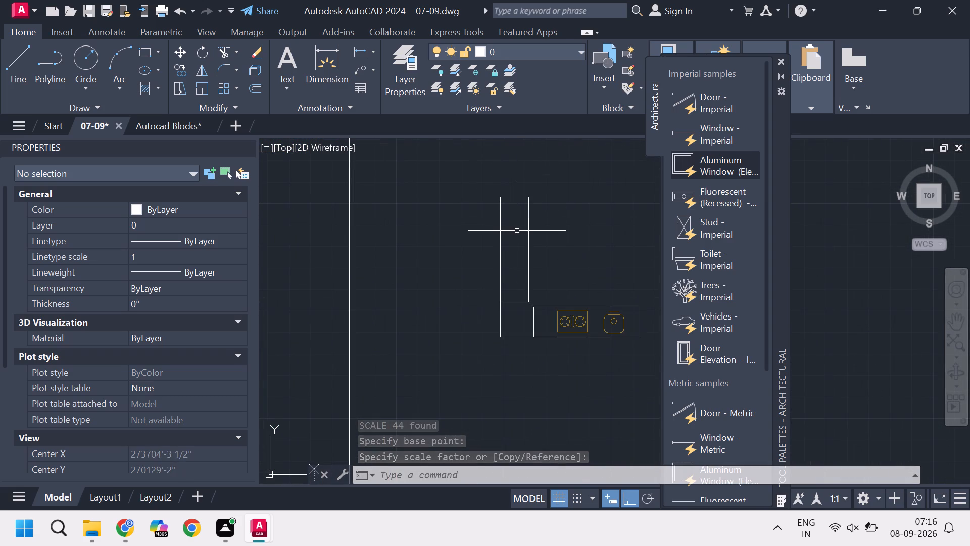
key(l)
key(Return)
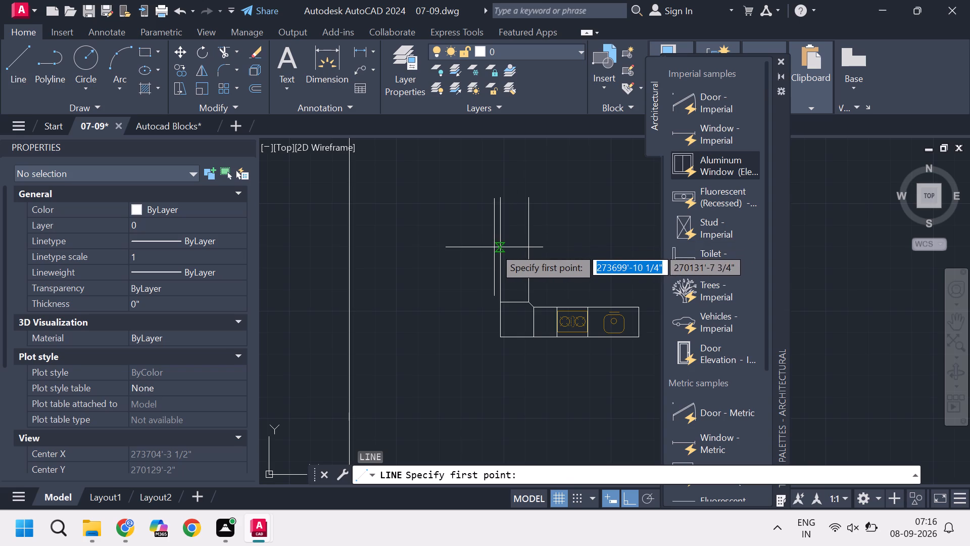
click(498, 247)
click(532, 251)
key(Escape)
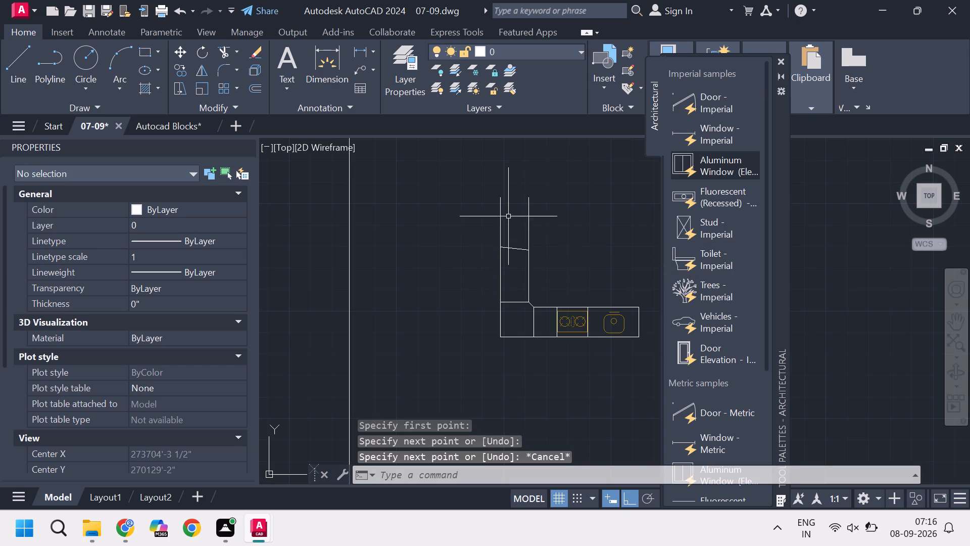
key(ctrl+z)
Draw a straight horizontal line across the counter's northern arm, from its outer edge to its inner edge.
scroll(525, 249, up, 1)
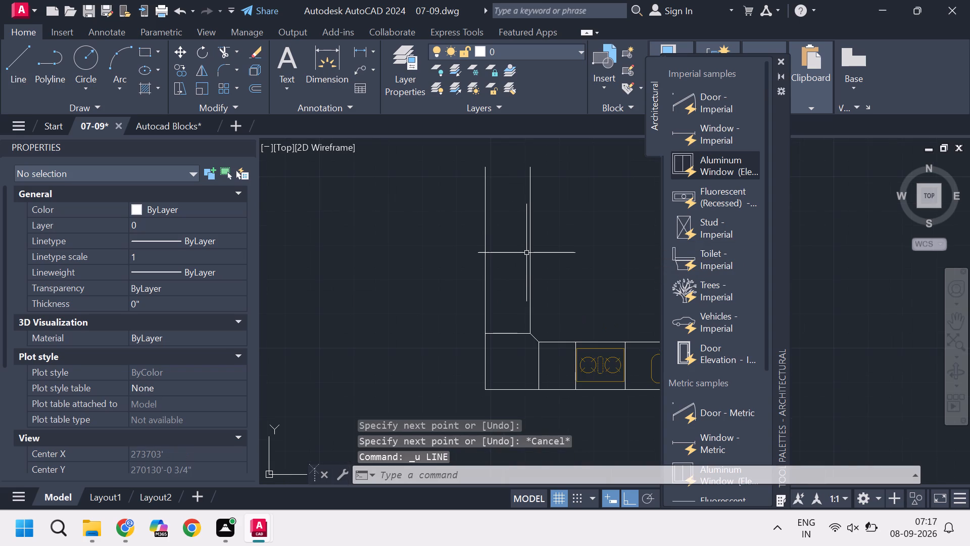
key(l)
key(Return)
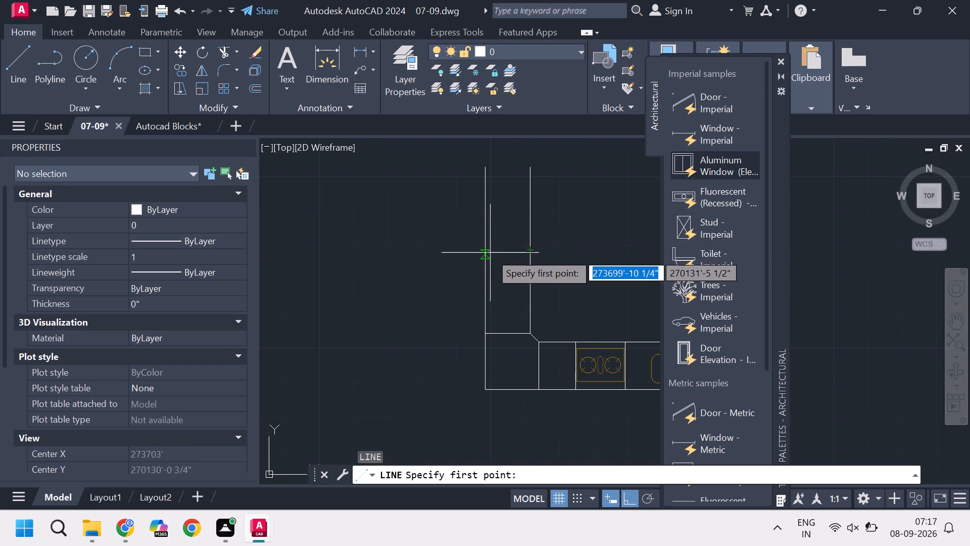
click(486, 247)
click(526, 246)
key(Escape)
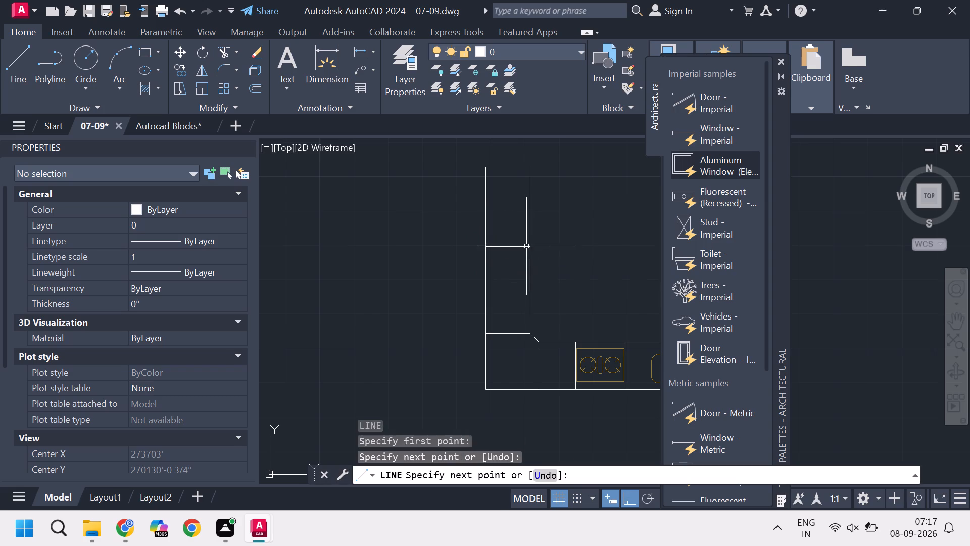
key(Escape)
Trim both counter edge lines that run north past the new closing line.
text(tr)
key(Return)
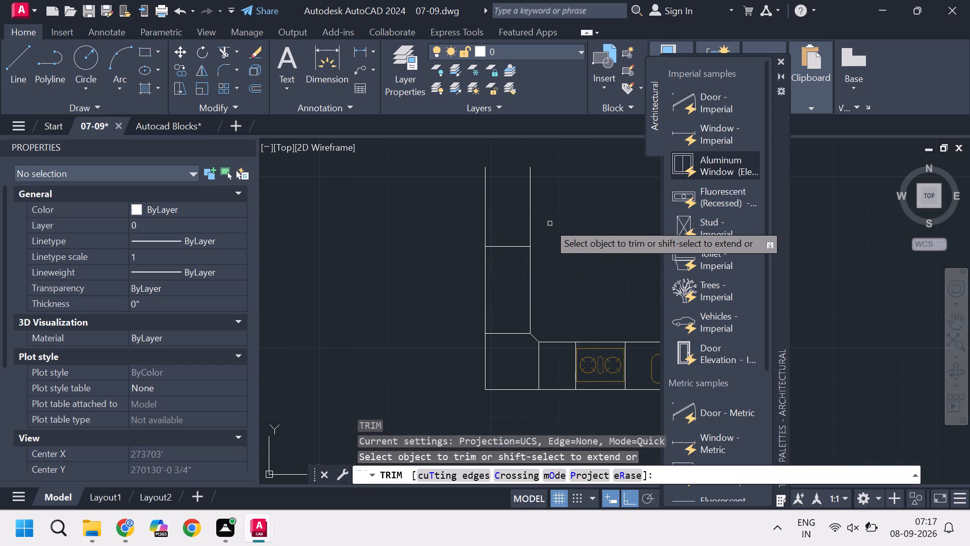
click(531, 210)
click(485, 205)
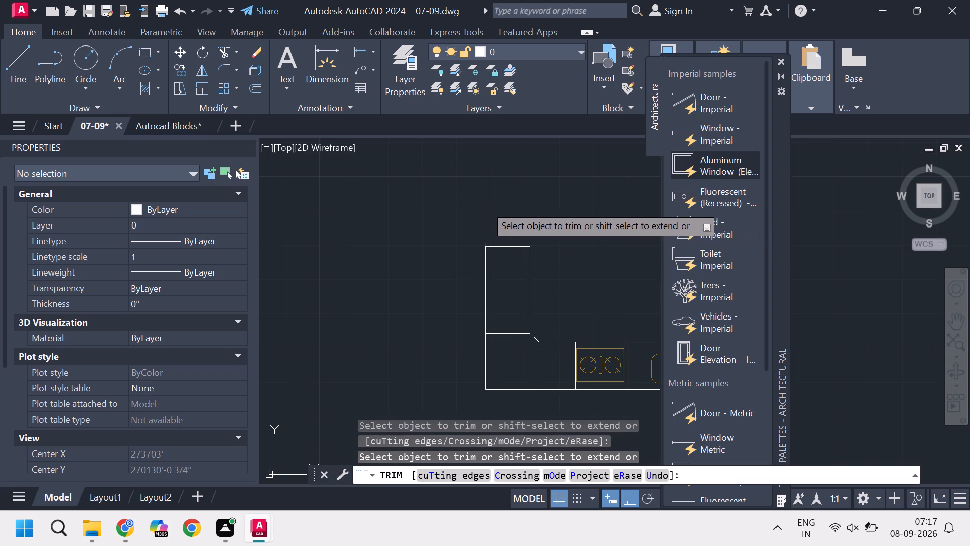
key(Escape)
scroll(484, 208, down, 4)
key(Escape)
Group all the counter, stove and sink objects into one unnamed group.
scroll(477, 207, up, 2)
click(474, 210)
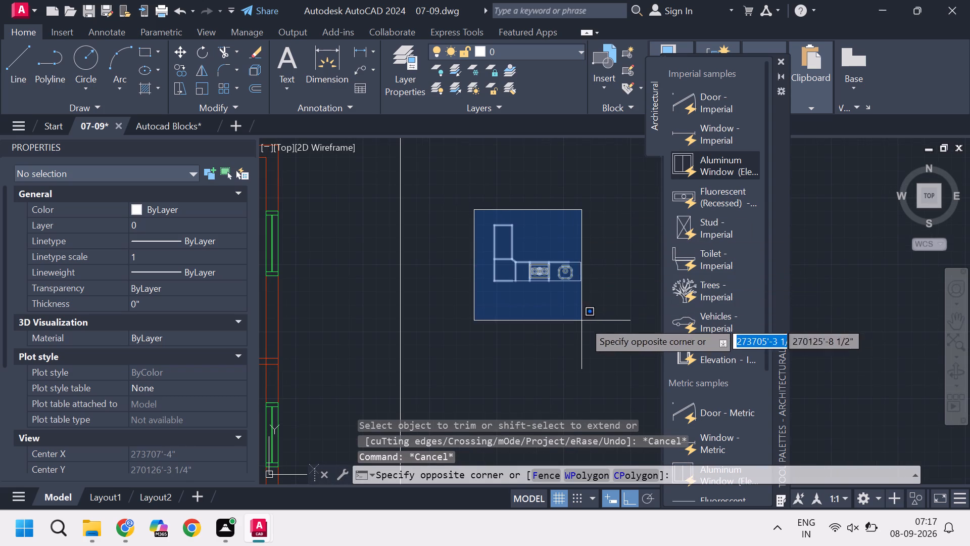
click(590, 324)
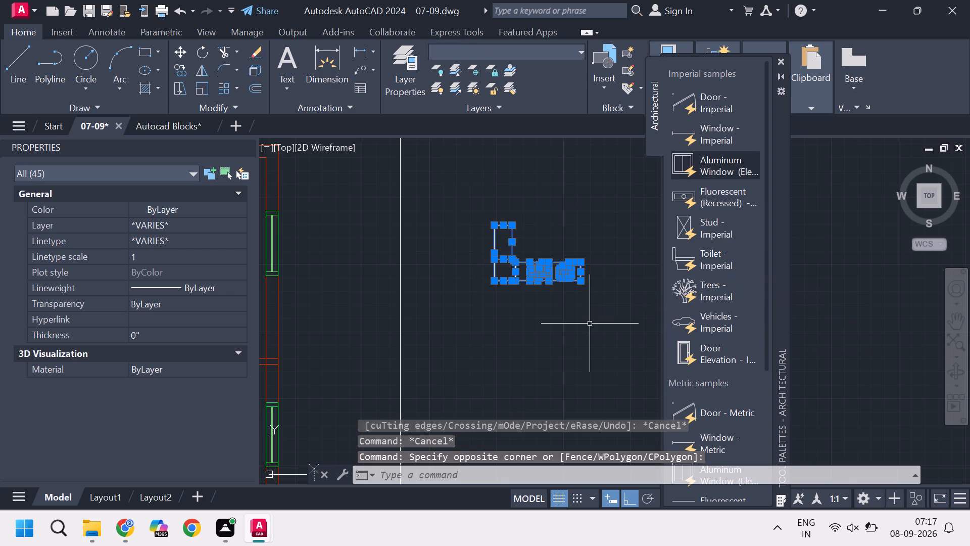
key(g)
key(Return)
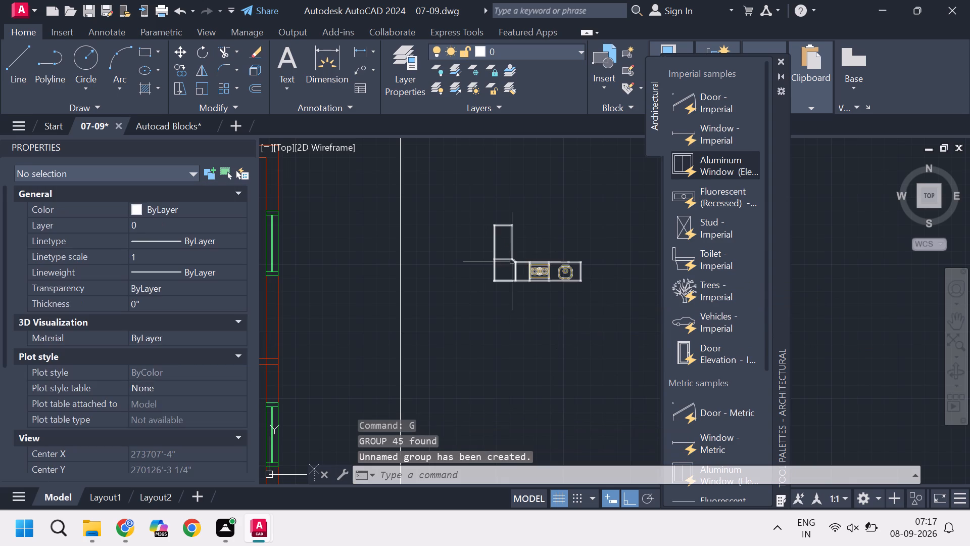
Move the counter group, with Ortho off, into the room south of the dining table, against its southern wall at the window.
click(512, 260)
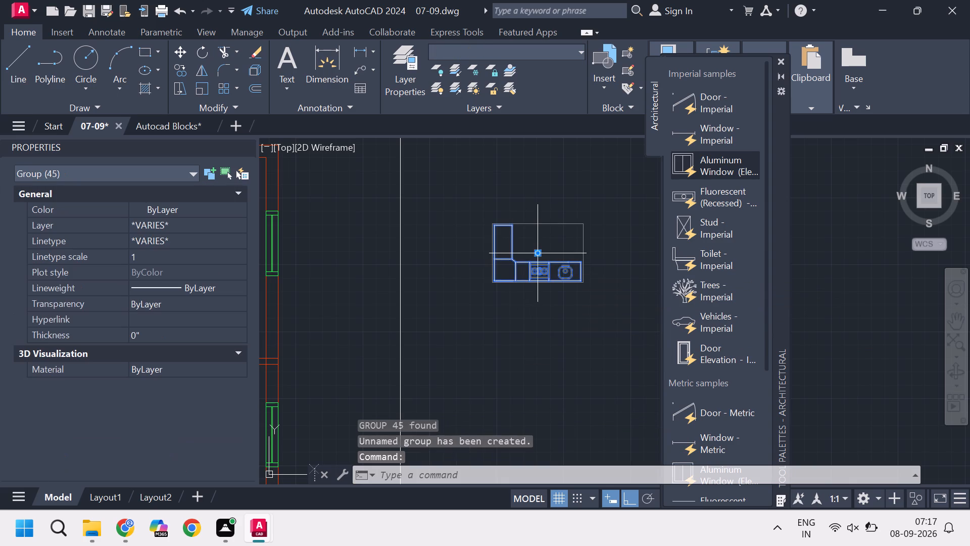
click(533, 255)
click(537, 255)
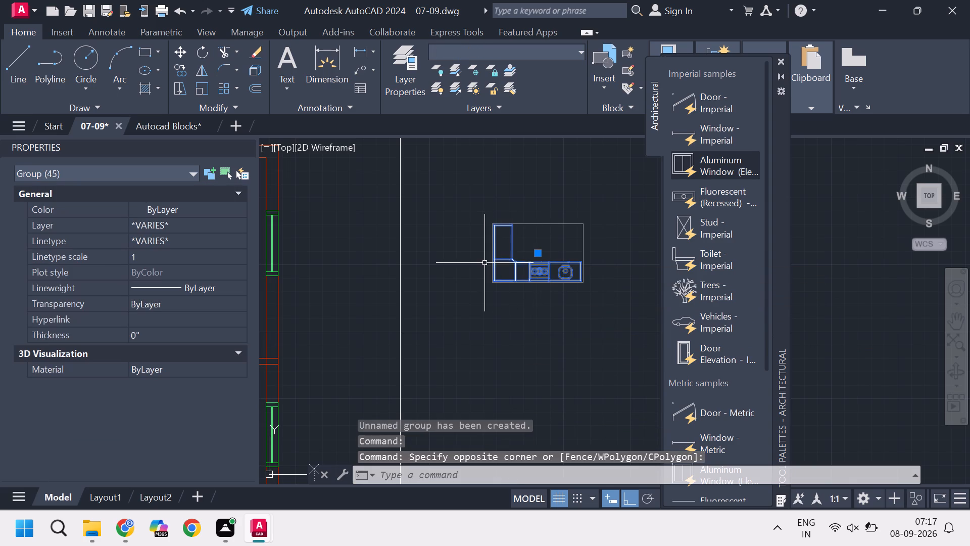
click(536, 252)
scroll(482, 268, down, 4)
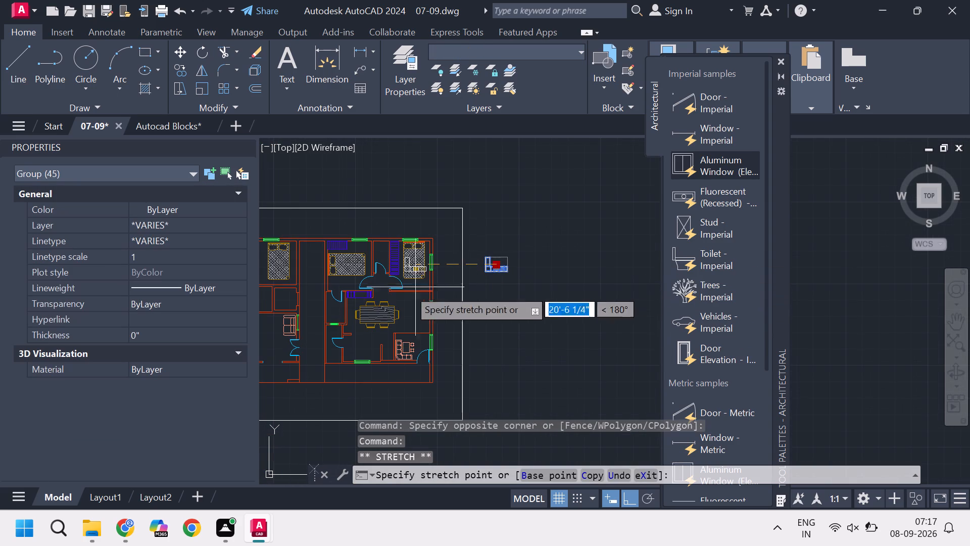
scroll(360, 352, up, 3)
scroll(362, 365, down, 3)
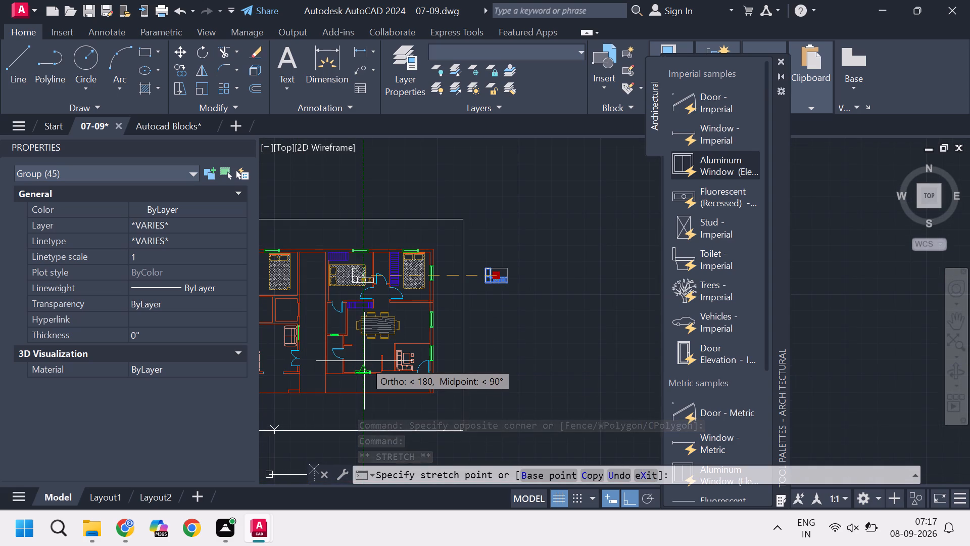
key(ctrl+F8)
scroll(364, 361, up, 3)
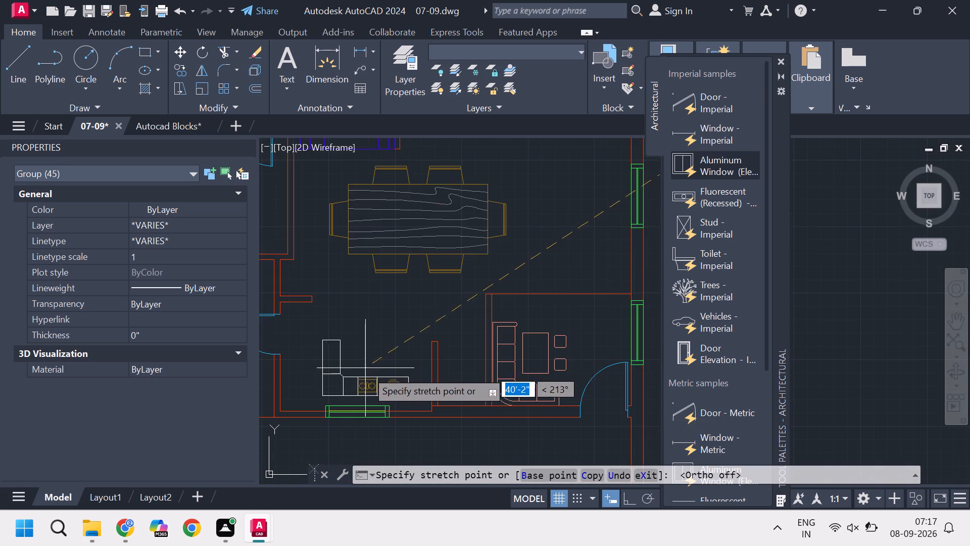
scroll(367, 372, up, 3)
scroll(375, 377, down, 3)
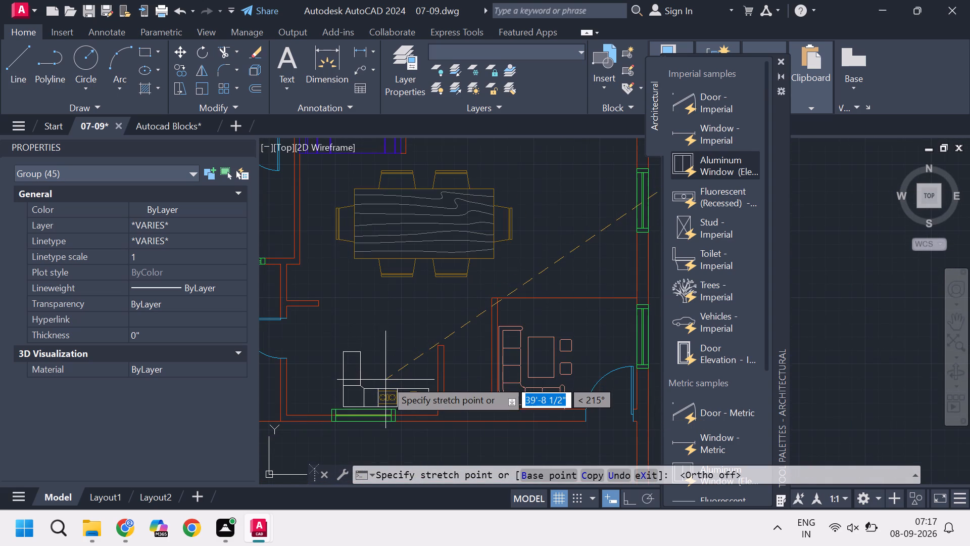
scroll(385, 380, up, 1)
middle_drag(385, 380, 379, 219)
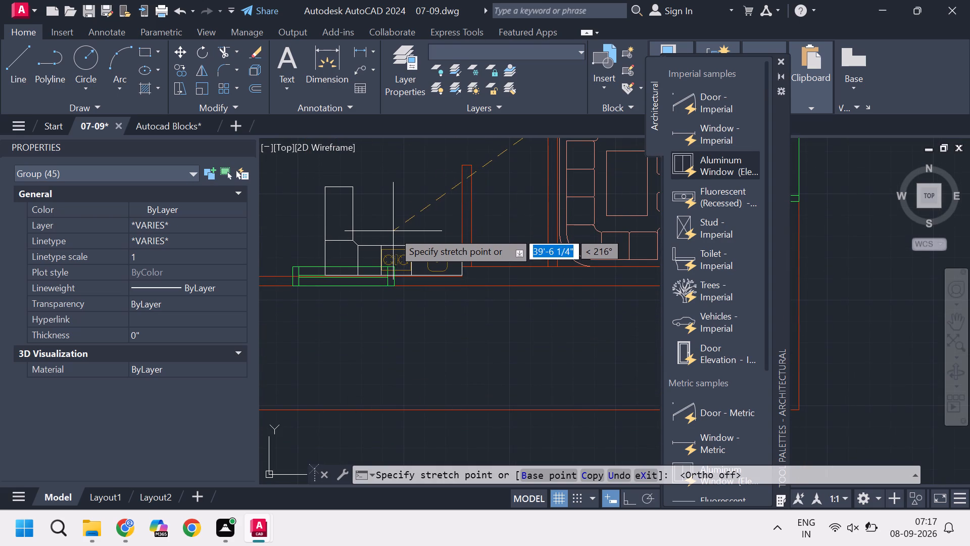
scroll(393, 233, up, 3)
scroll(392, 233, down, 2)
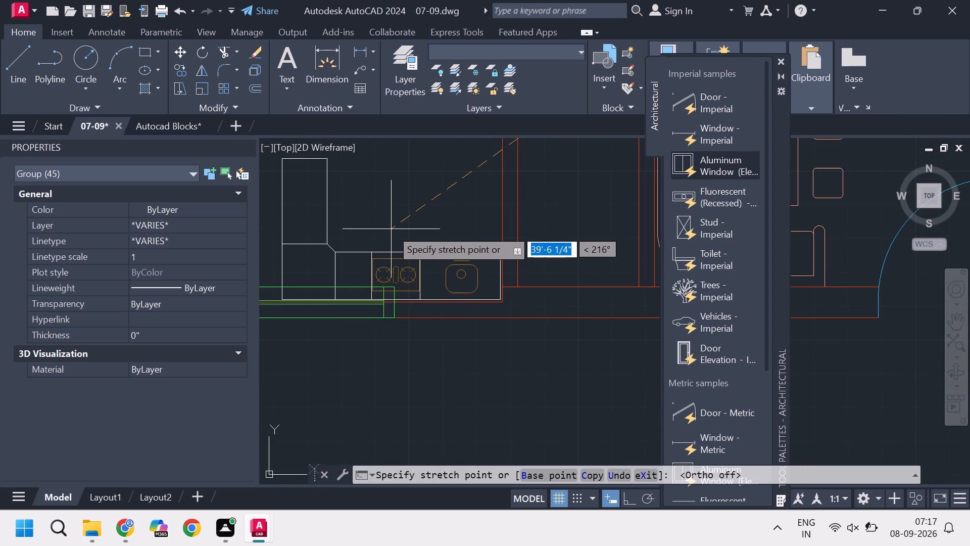
scroll(376, 231, down, 2)
scroll(373, 230, up, 1)
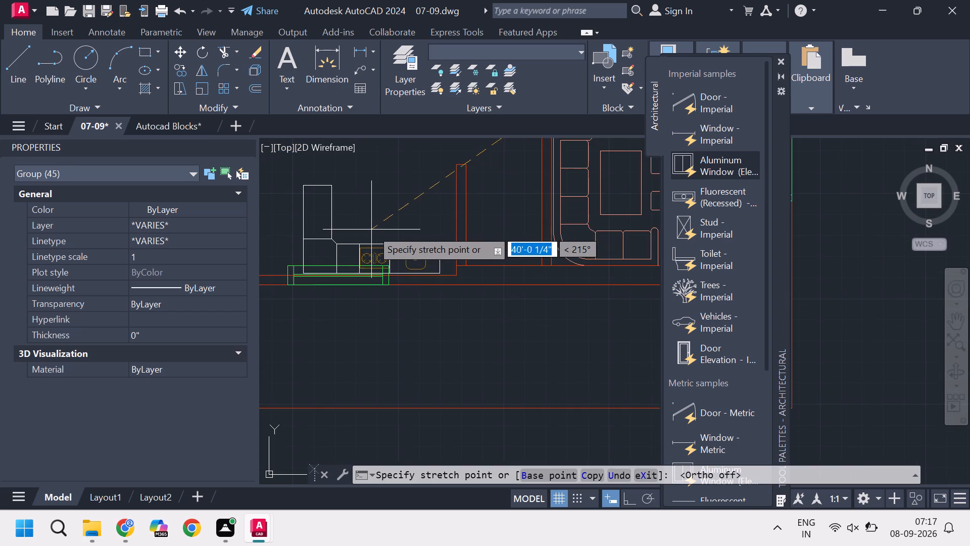
scroll(371, 229, down, 1)
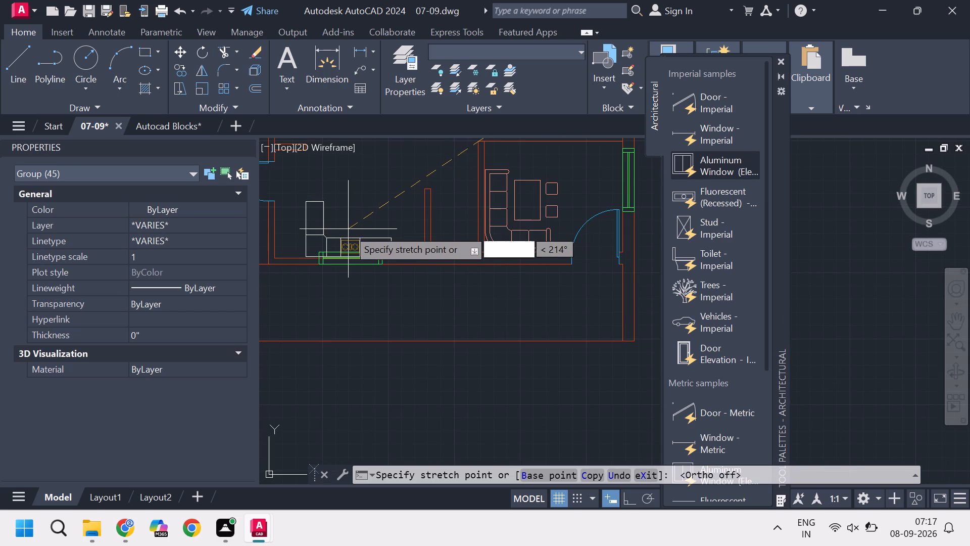
click(348, 229)
key(Escape)
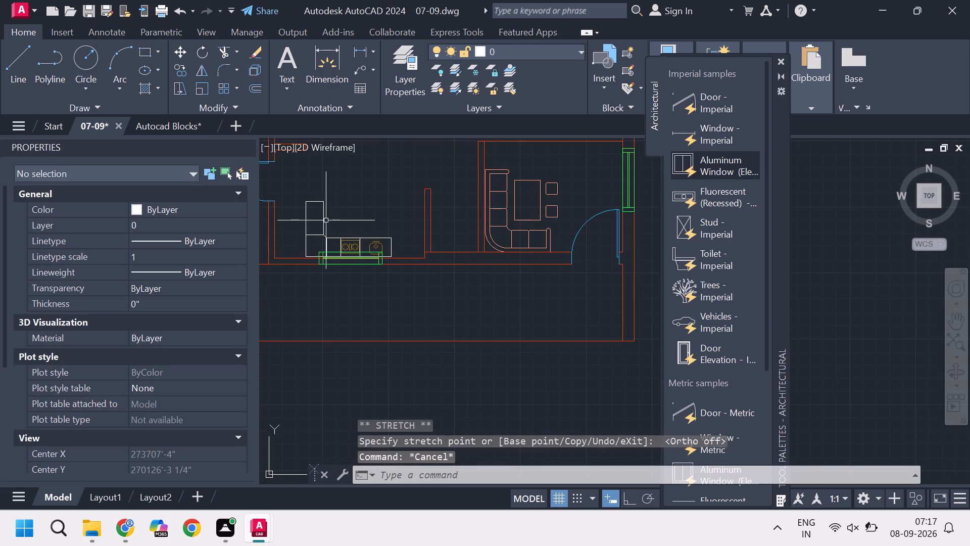
Scale up the kitchen counter group freehand, using the room's southwest corner as the base point.
click(324, 217)
text(sc)
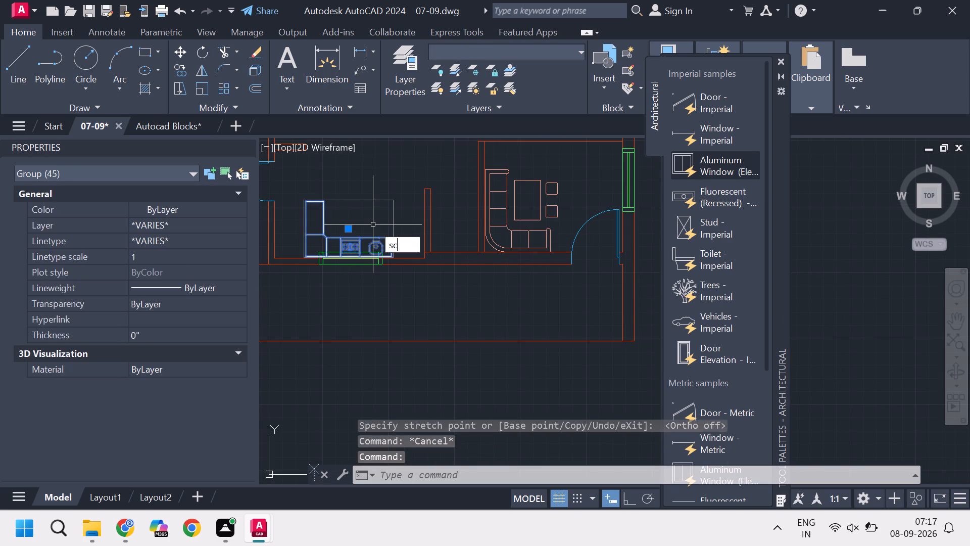
key(Return)
click(282, 252)
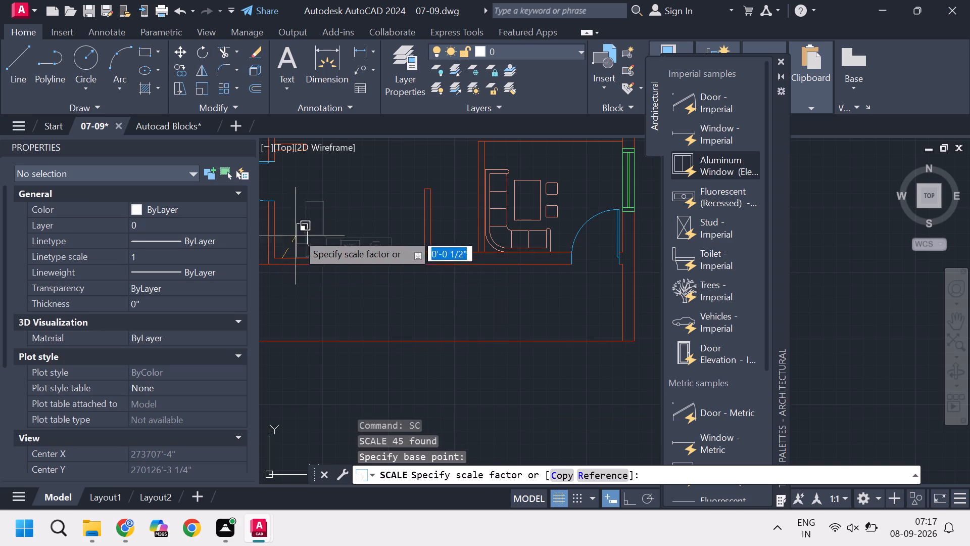
scroll(316, 214, down, 2)
scroll(317, 212, up, 1)
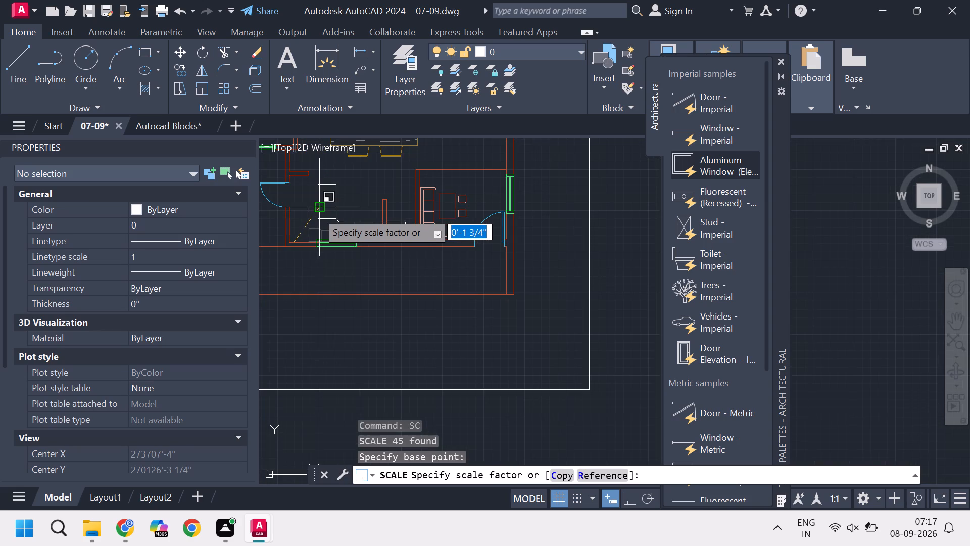
scroll(317, 212, up, 1)
scroll(315, 213, down, 1)
scroll(307, 216, up, 2)
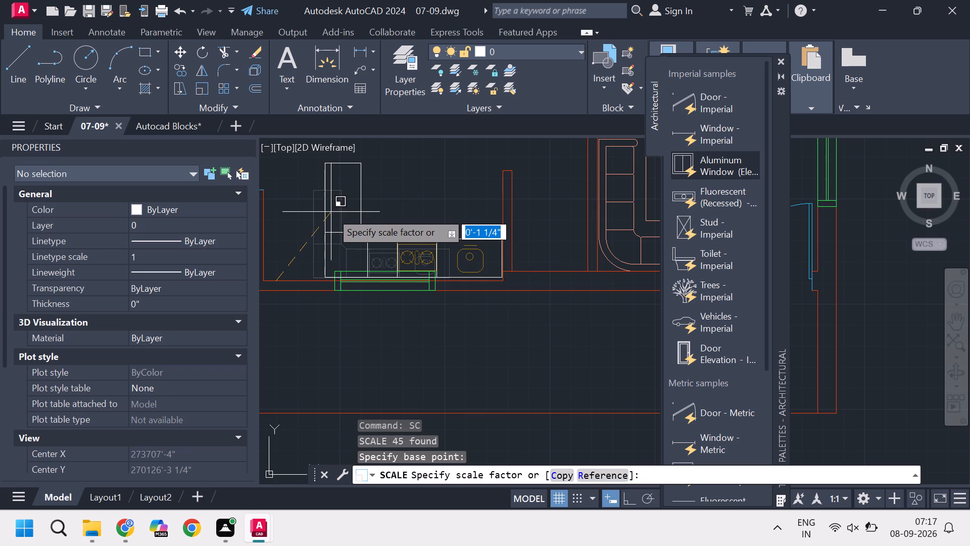
right_click(331, 212)
right_click(331, 212)
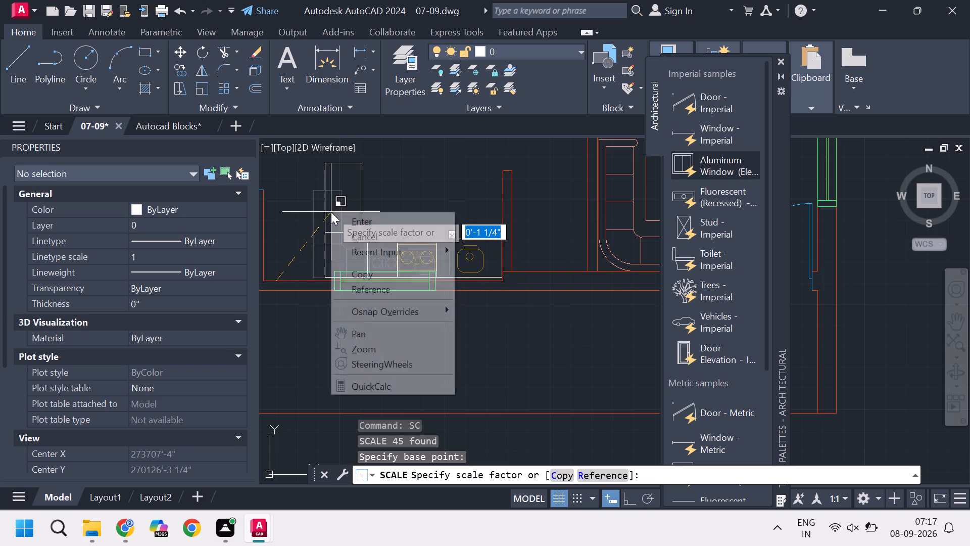
click(331, 212)
click(324, 214)
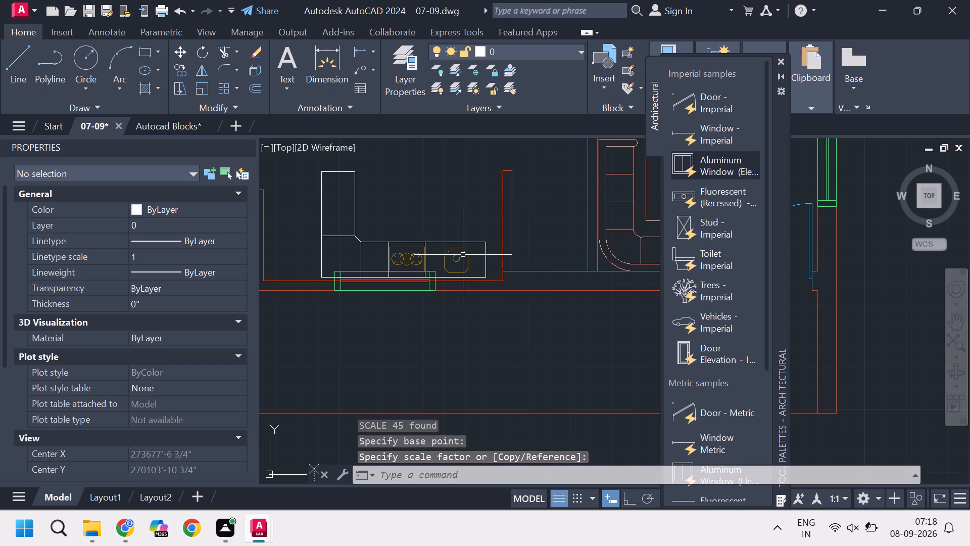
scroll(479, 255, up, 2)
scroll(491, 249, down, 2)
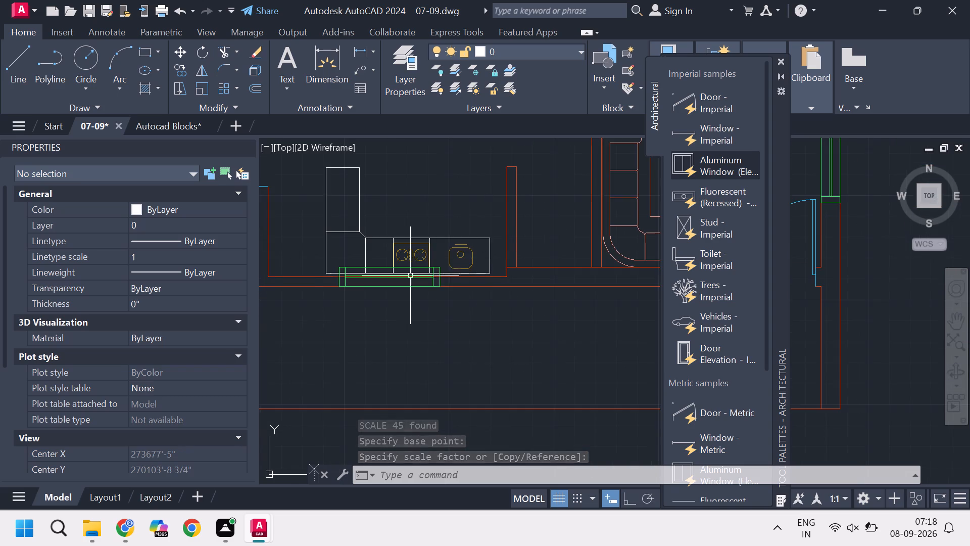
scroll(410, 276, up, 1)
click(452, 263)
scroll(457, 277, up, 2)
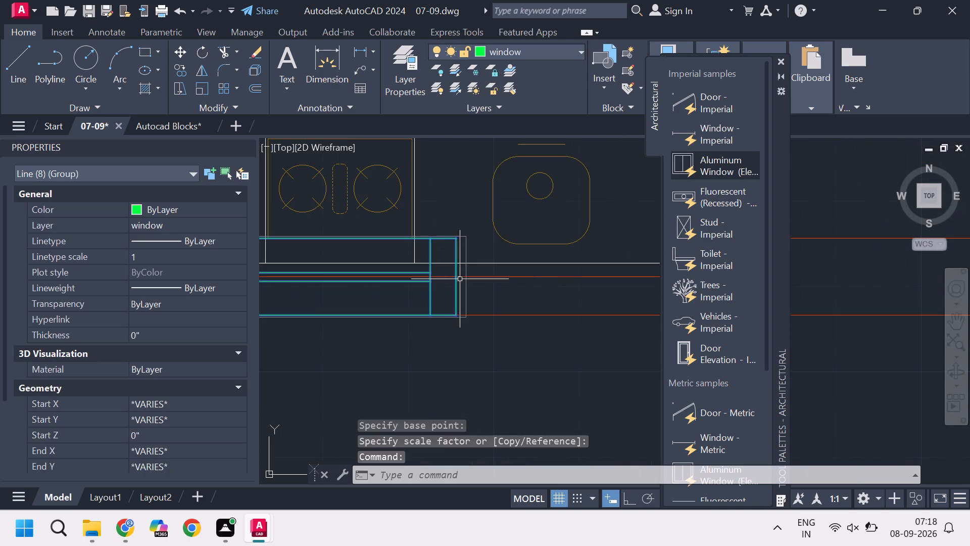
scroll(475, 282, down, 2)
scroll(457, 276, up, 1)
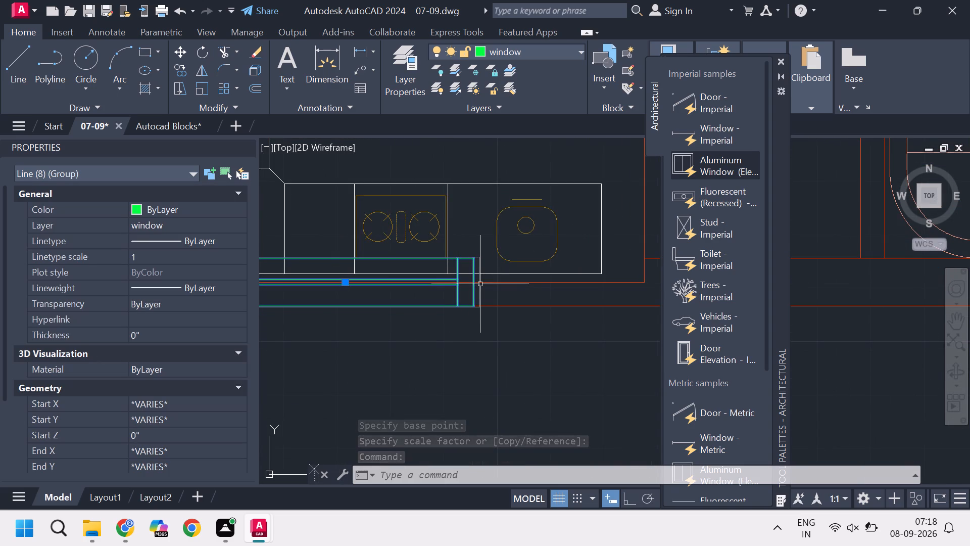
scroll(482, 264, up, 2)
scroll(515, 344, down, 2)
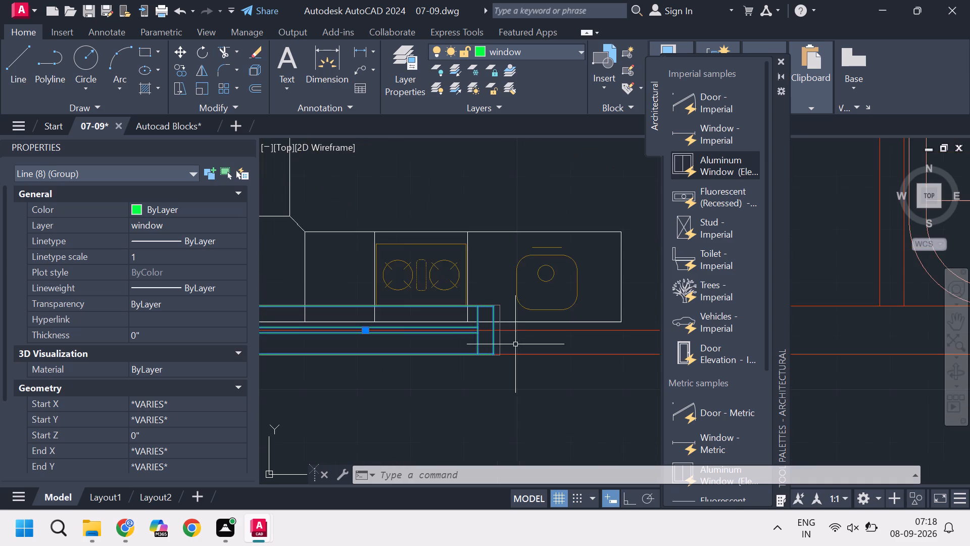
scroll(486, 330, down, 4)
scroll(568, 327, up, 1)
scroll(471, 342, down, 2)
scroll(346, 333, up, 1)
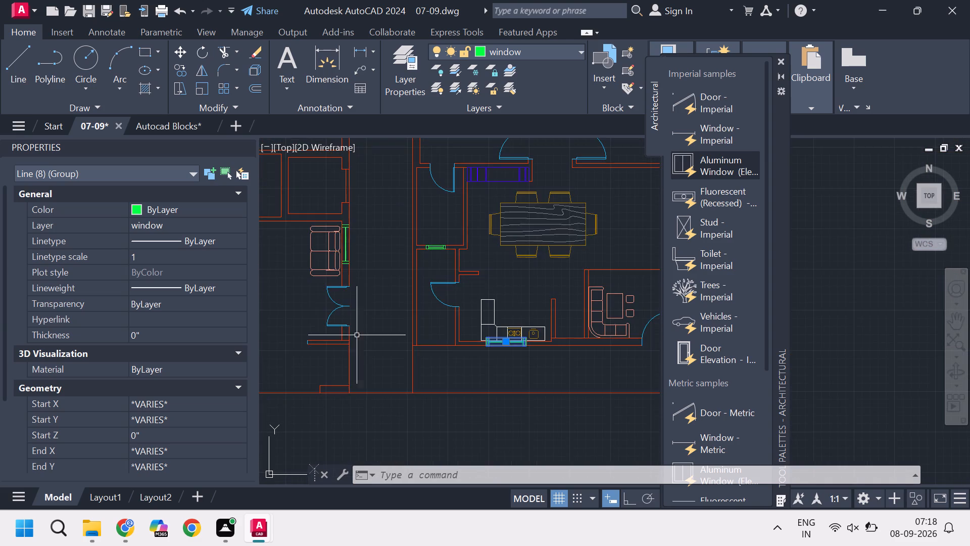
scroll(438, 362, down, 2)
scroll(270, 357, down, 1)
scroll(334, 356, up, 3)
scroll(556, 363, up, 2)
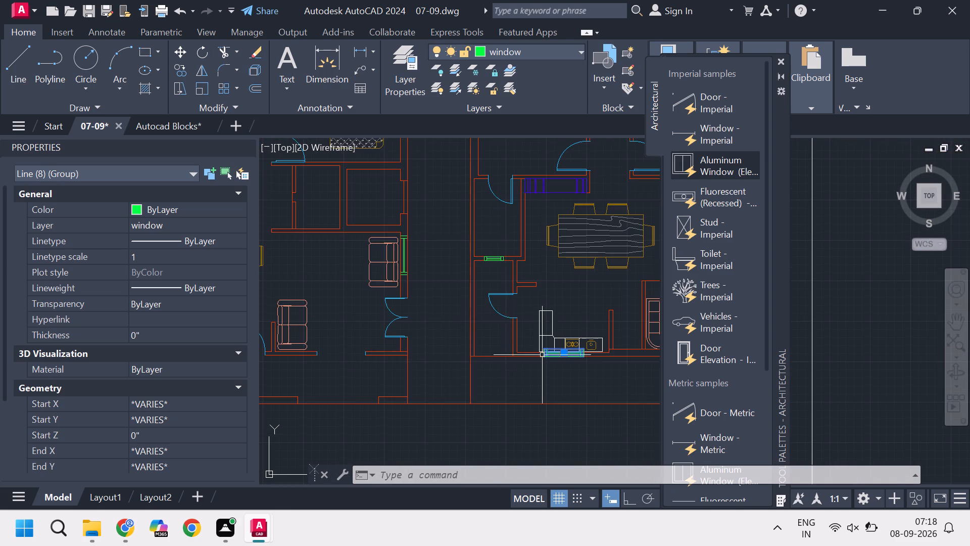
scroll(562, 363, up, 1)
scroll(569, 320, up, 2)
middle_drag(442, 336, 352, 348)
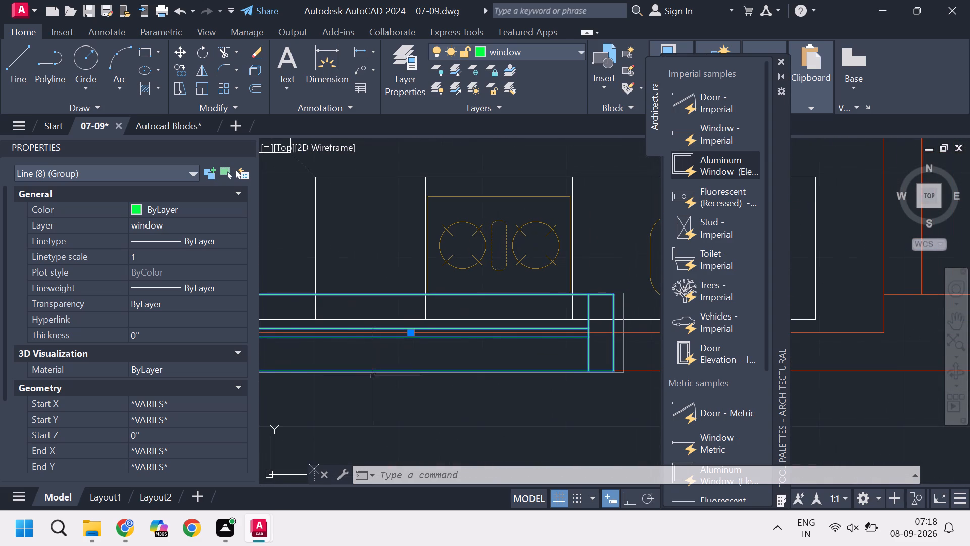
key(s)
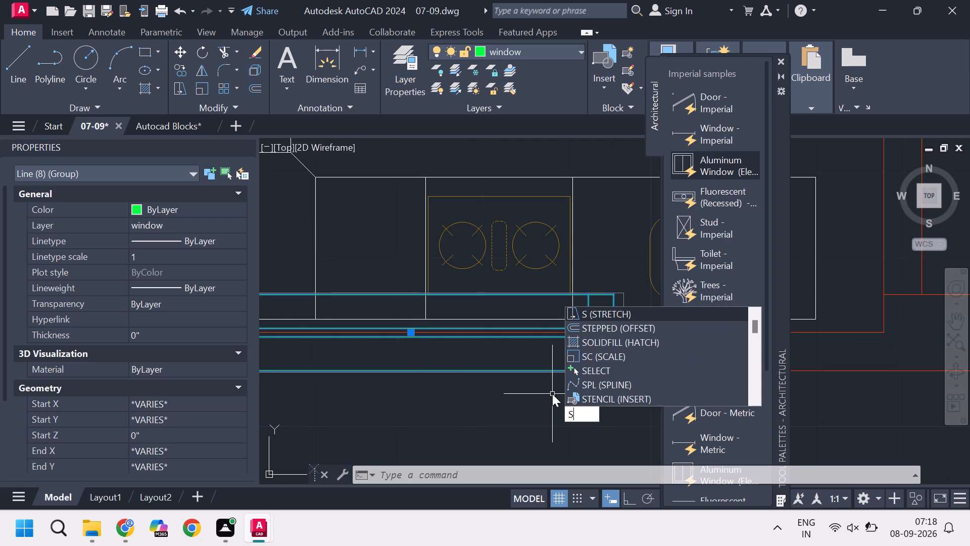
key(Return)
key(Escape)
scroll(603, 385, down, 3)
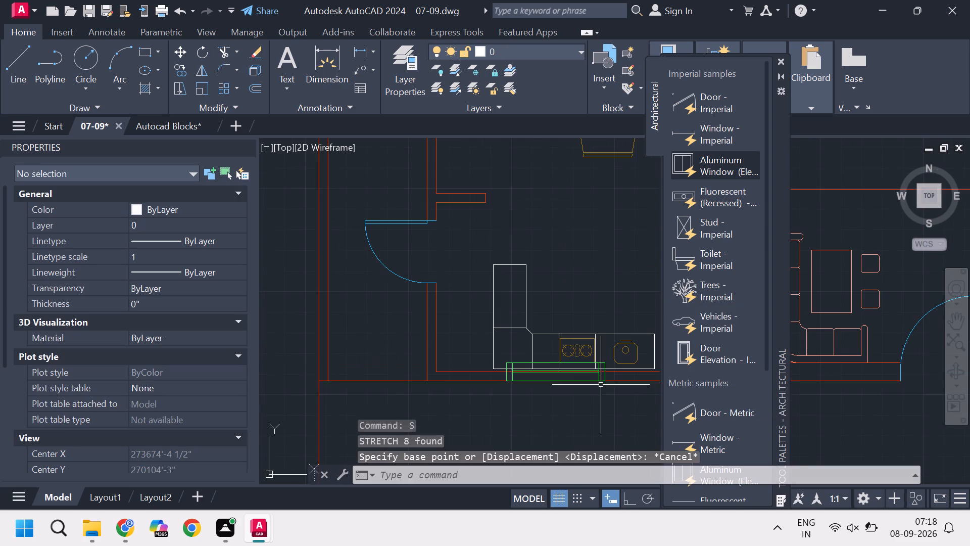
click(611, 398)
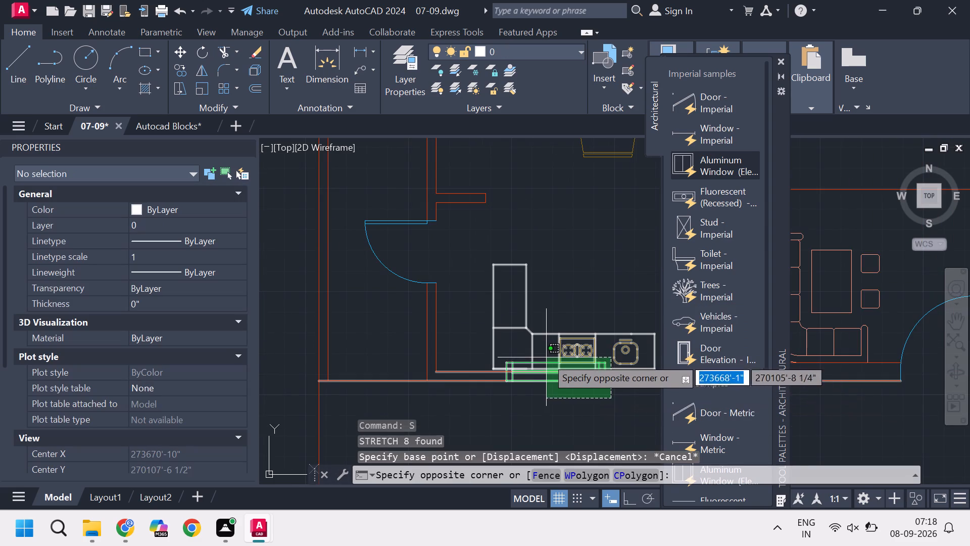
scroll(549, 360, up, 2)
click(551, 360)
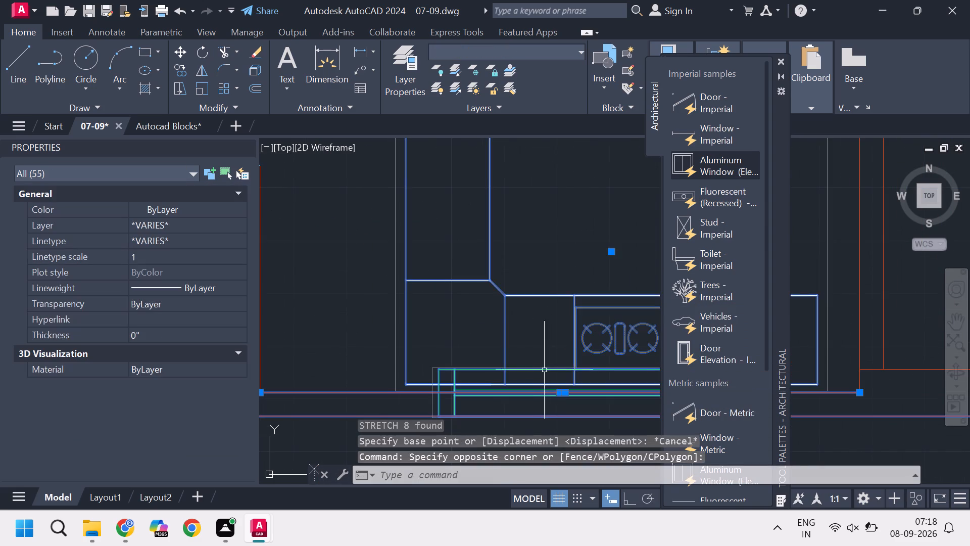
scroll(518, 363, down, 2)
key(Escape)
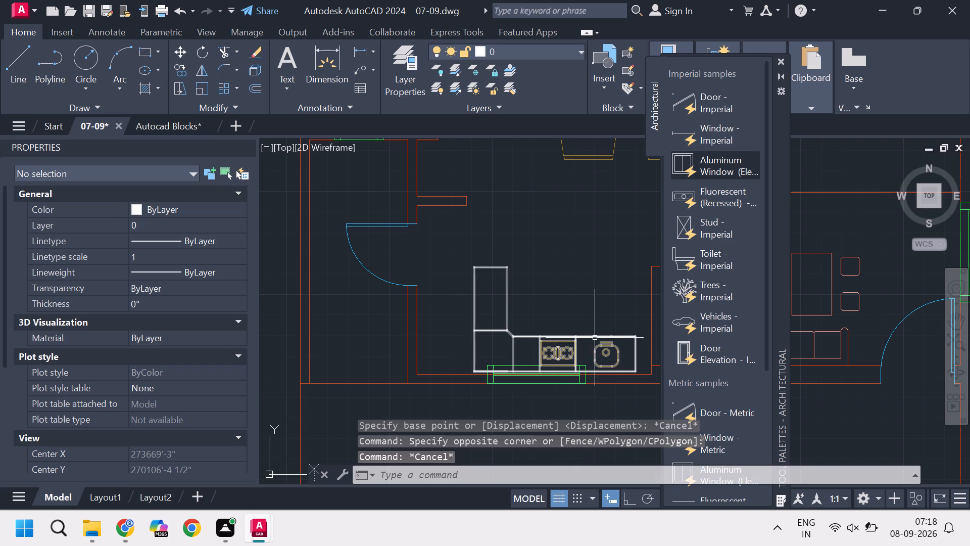
Move the counter group from its southeast corner to the room's southeast inner wall corner.
click(595, 338)
scroll(615, 371, up, 2)
middle_drag(610, 369, 432, 324)
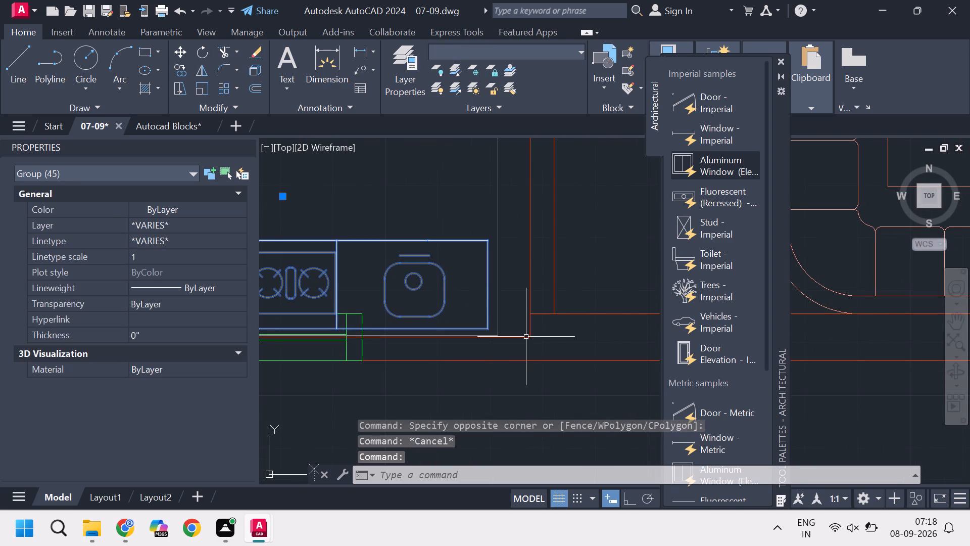
key(m)
key(Return)
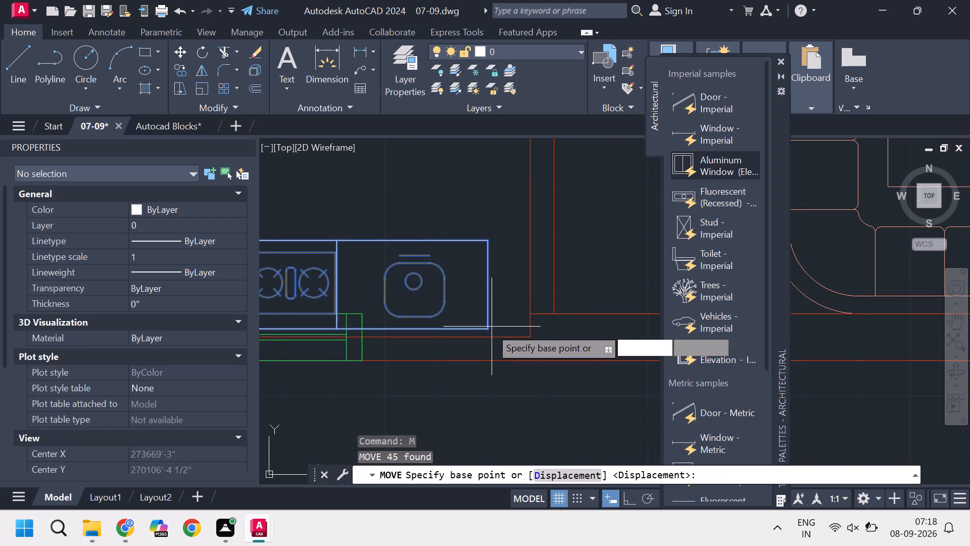
click(490, 328)
click(525, 334)
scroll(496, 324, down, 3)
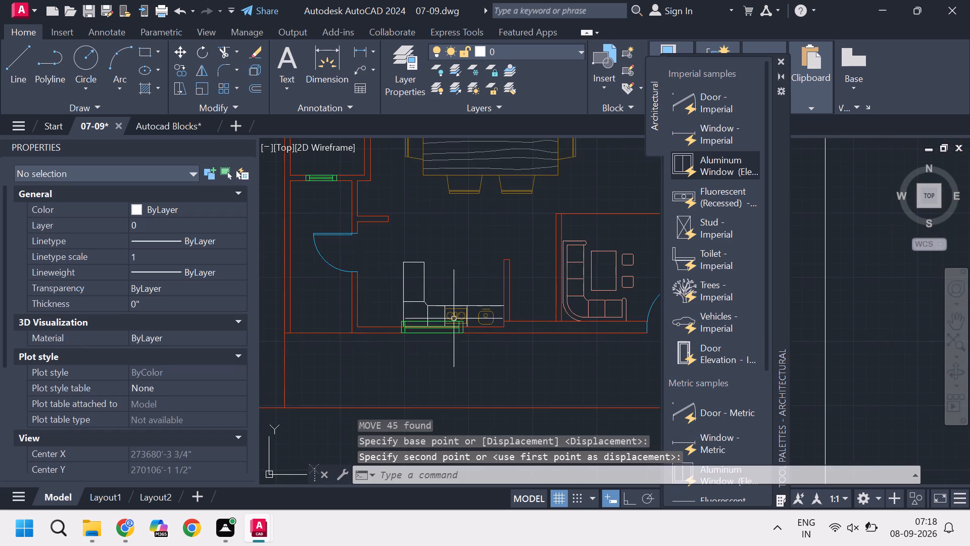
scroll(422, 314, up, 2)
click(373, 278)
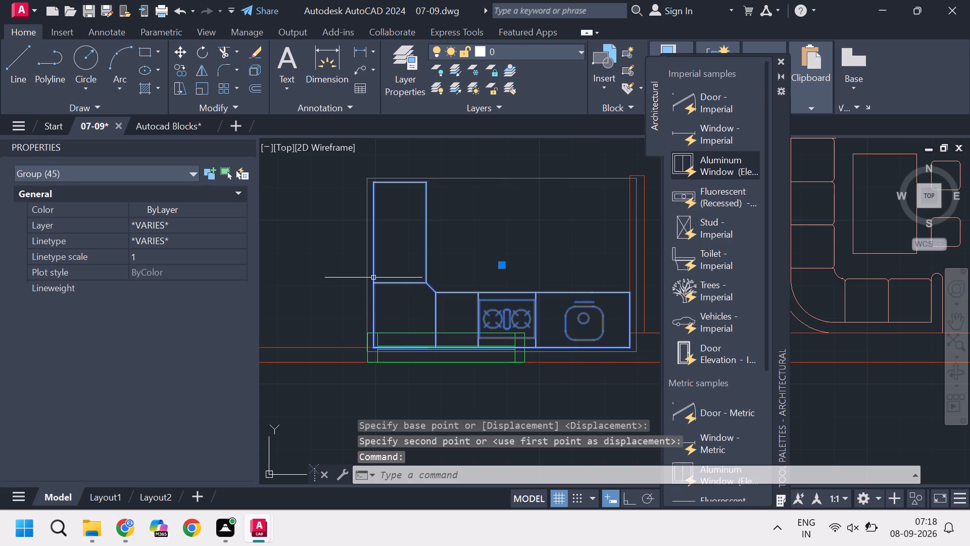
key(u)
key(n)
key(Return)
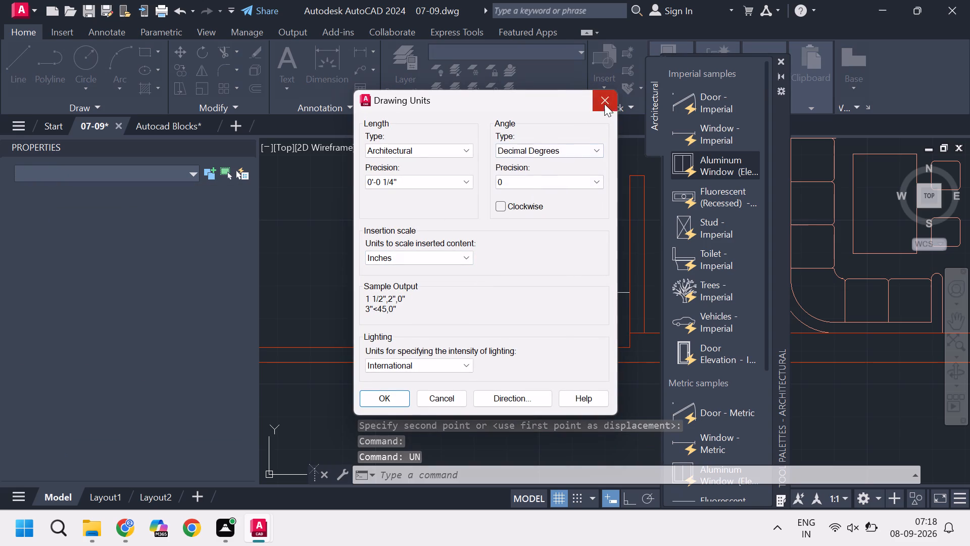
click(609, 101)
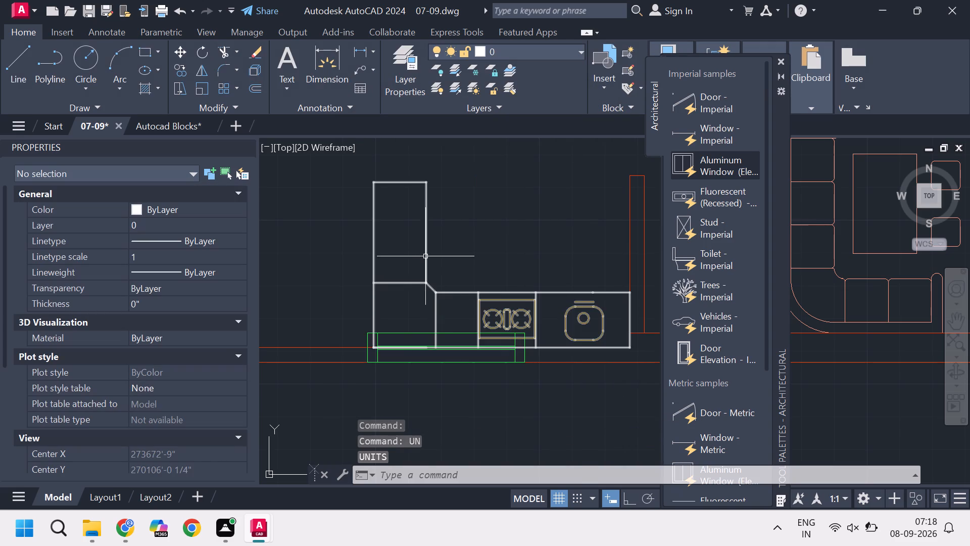
Ungroup the kitchen counter group.
click(424, 256)
text(un)
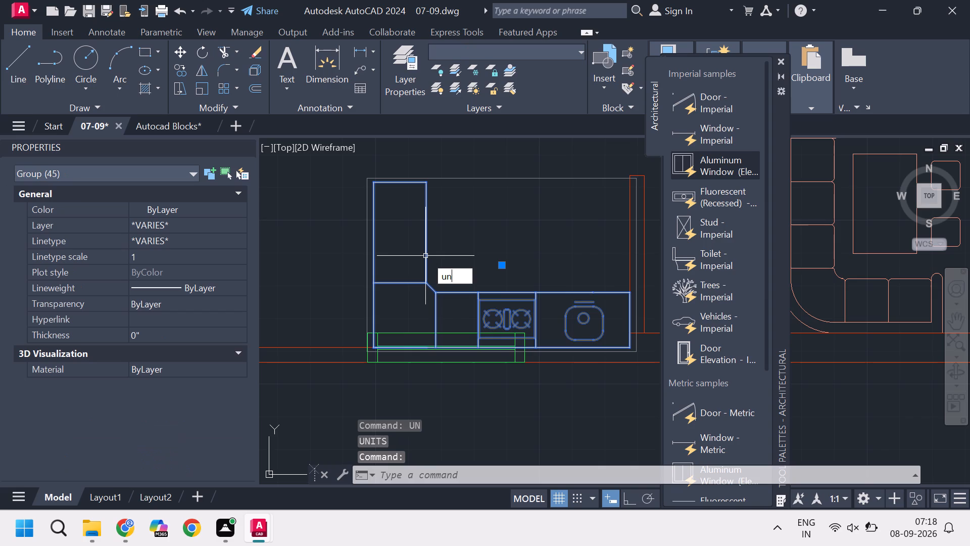
click(468, 315)
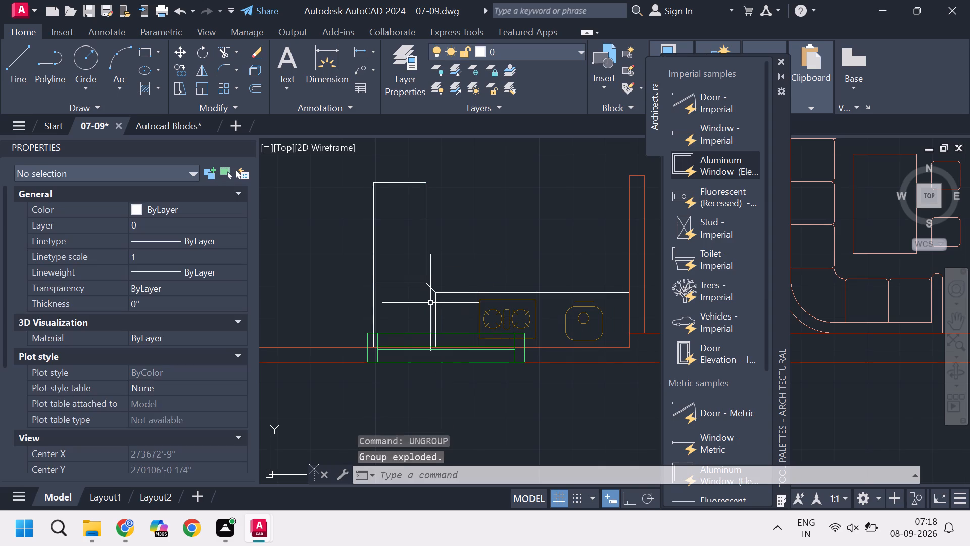
Shift the counter's outer western edge line west by its midpoint, perpendicular onto the room's western wall.
scroll(425, 284, down, 2)
scroll(406, 306, up, 2)
scroll(466, 305, up, 1)
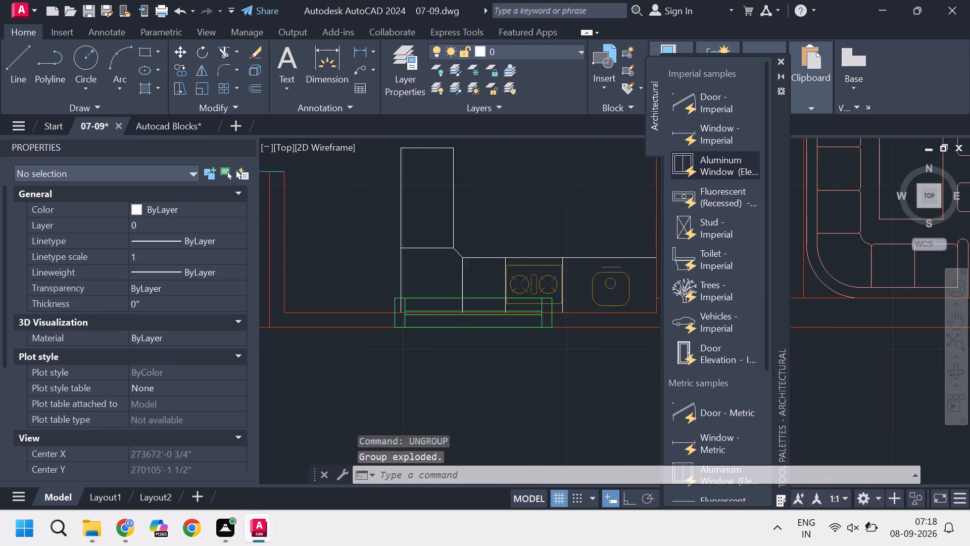
scroll(467, 303, down, 1)
click(400, 276)
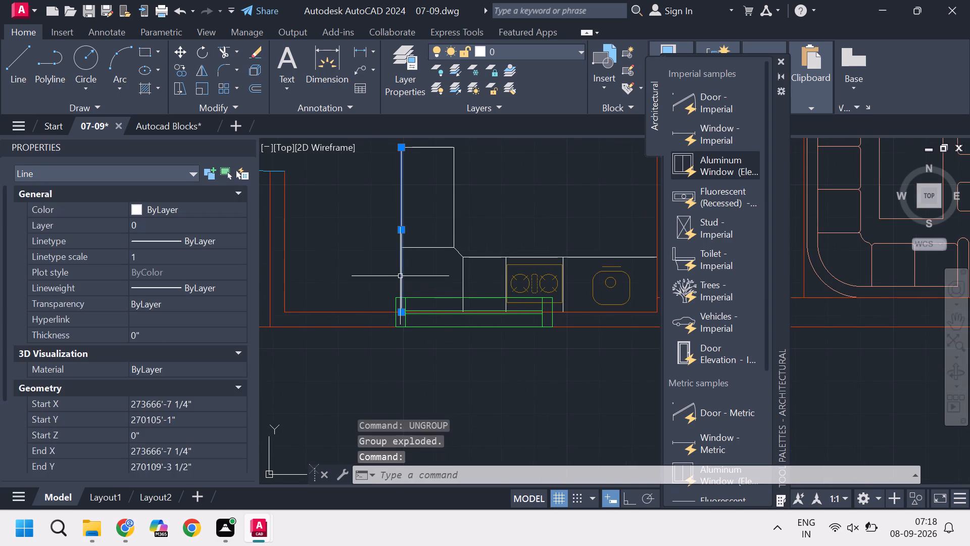
click(401, 231)
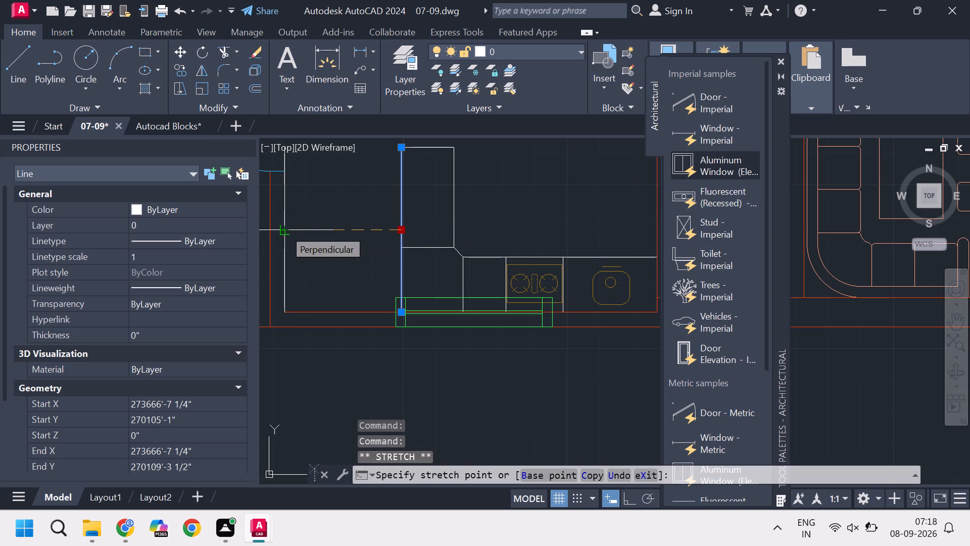
click(284, 229)
scroll(454, 263, down, 1)
scroll(447, 278, up, 1)
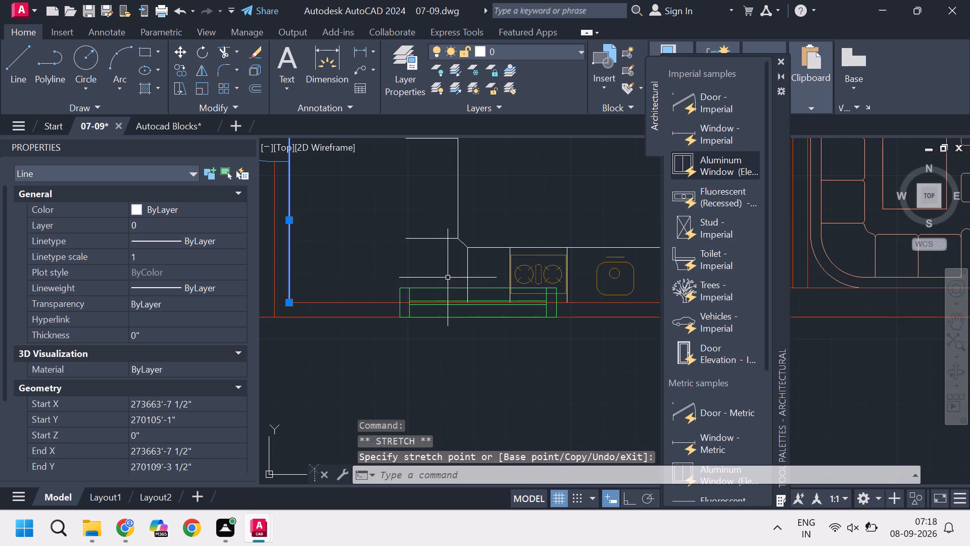
key(Escape)
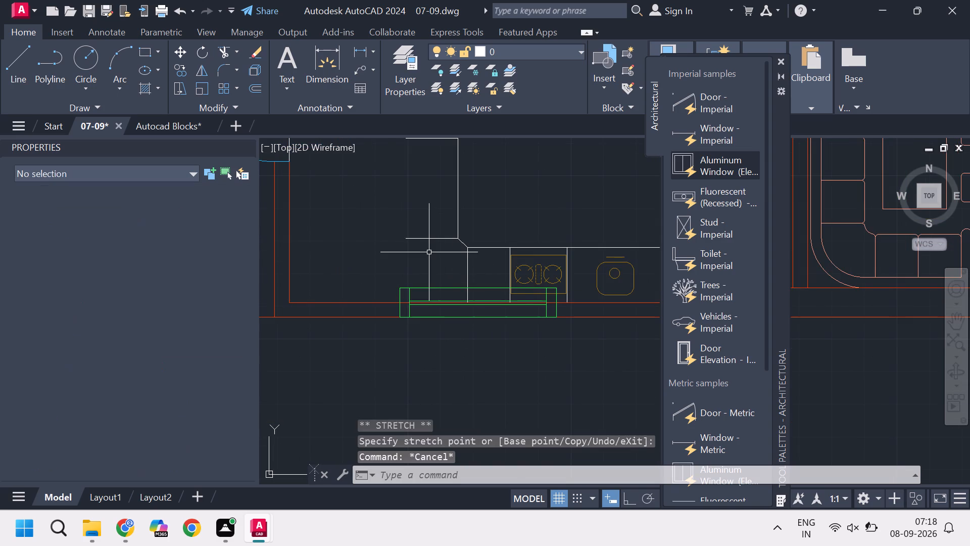
Extend the short front edge of the kitchen counter's southern leg west to the room's western wall.
key(e)
key(x)
key(Return)
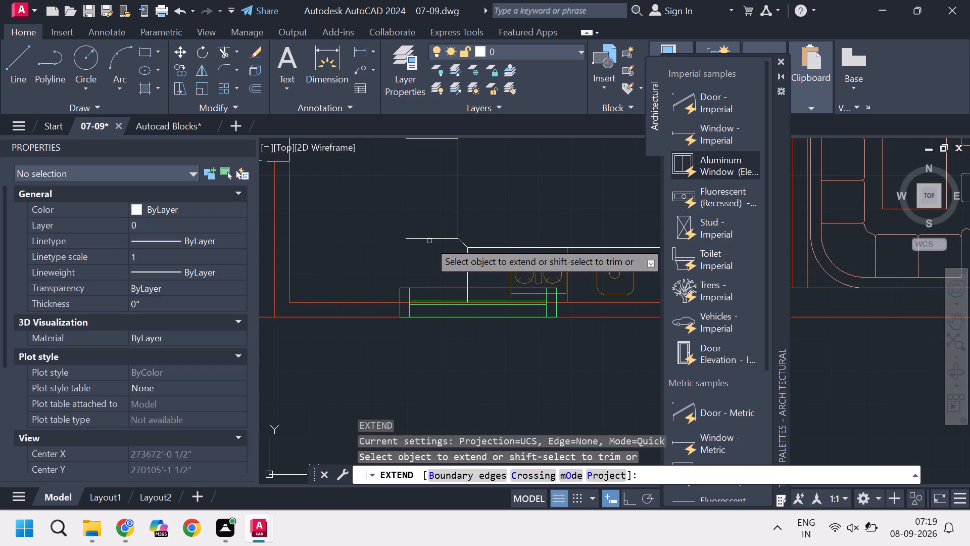
click(422, 238)
scroll(423, 234, down, 2)
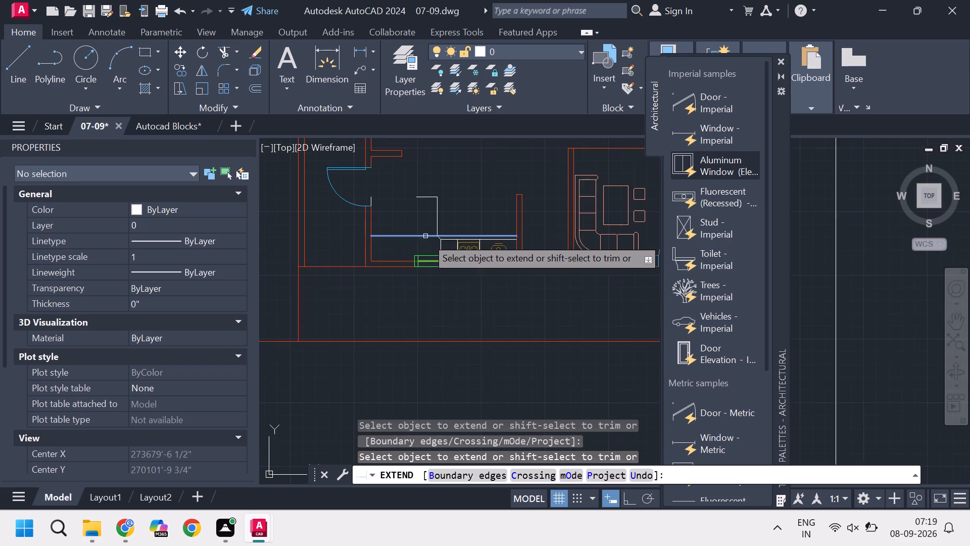
Extend the counter's back edge line along the southern wall west to the room's western wall.
scroll(437, 250, up, 2)
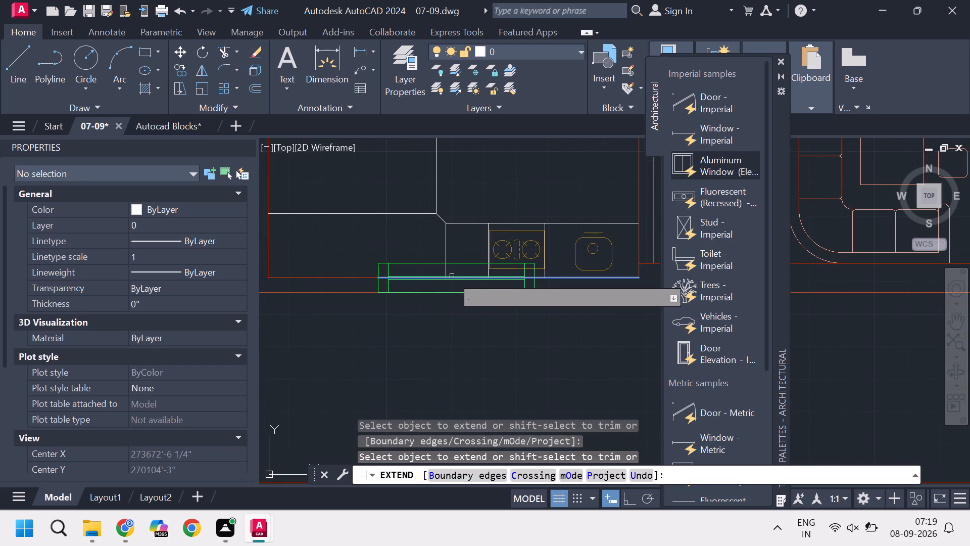
click(559, 279)
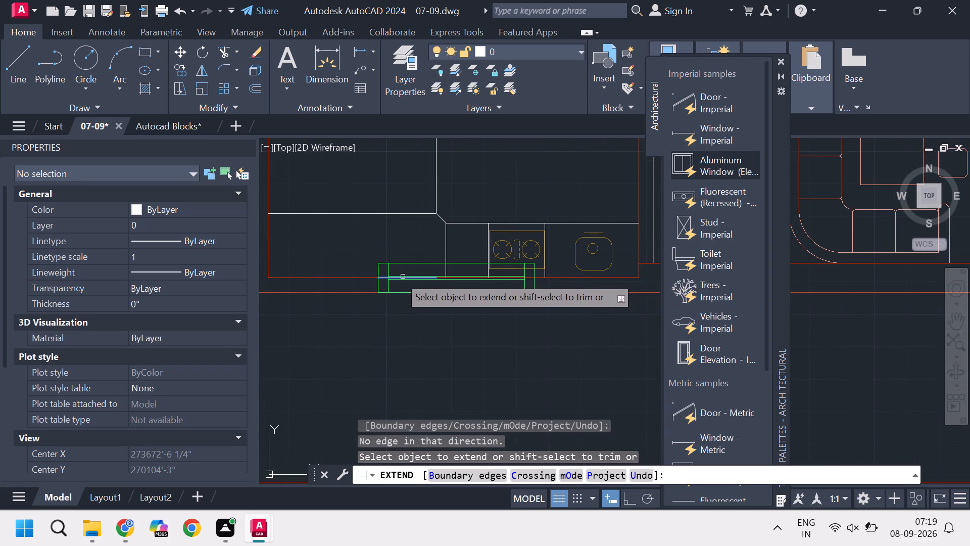
scroll(397, 277, up, 3)
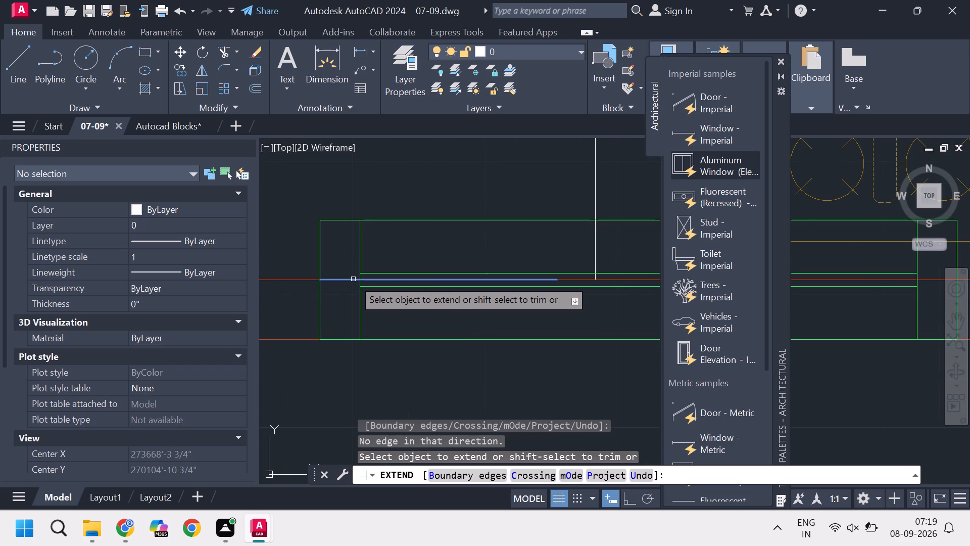
click(351, 279)
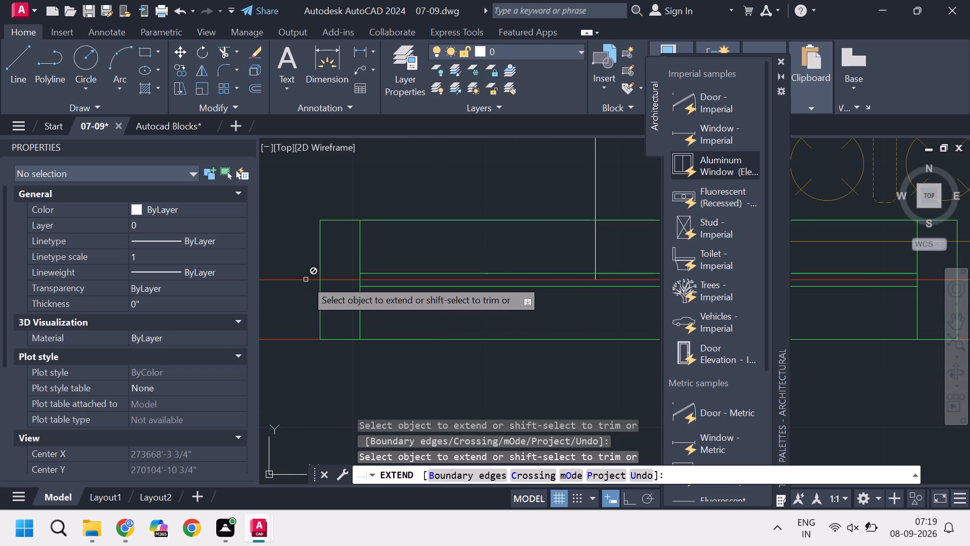
scroll(313, 285, down, 6)
scroll(322, 269, up, 2)
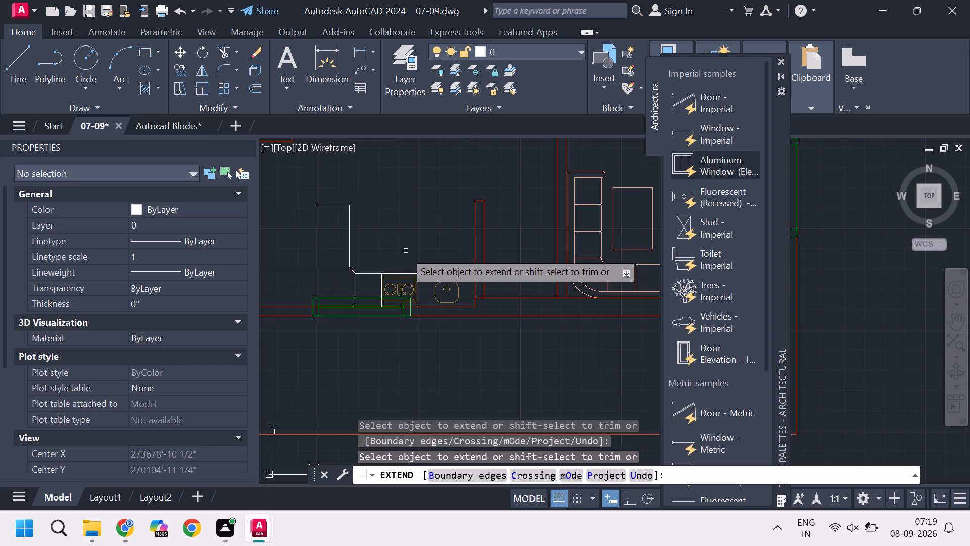
scroll(404, 252, down, 1)
scroll(353, 240, up, 1)
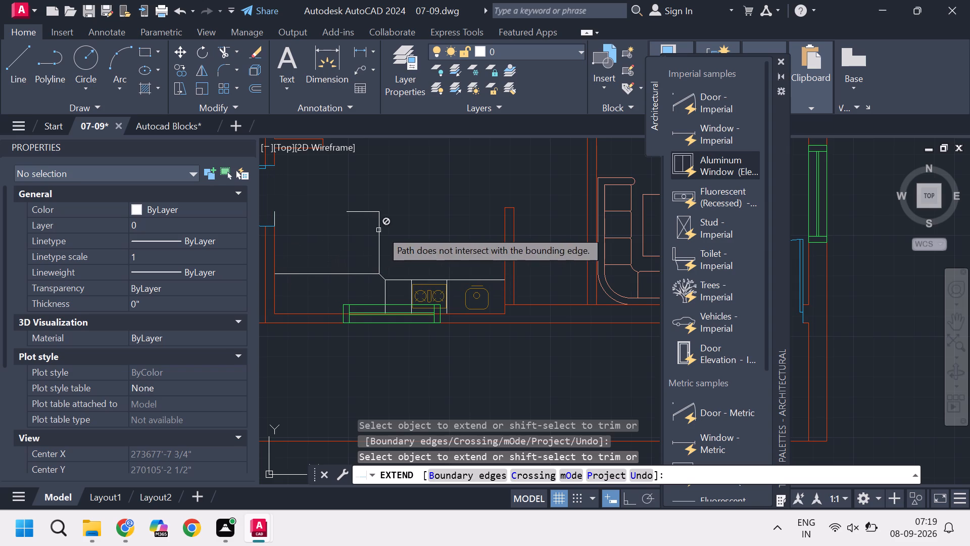
scroll(394, 249, down, 2)
scroll(394, 249, up, 2)
key(Escape)
Erase the northern end line and the eastern edge line of the counter's western leg.
click(388, 241)
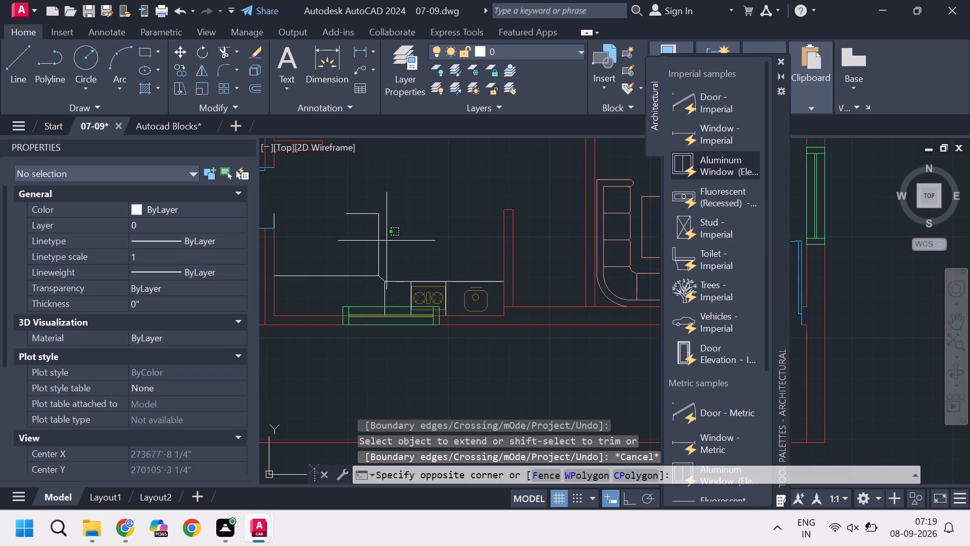
click(335, 213)
key(Delete)
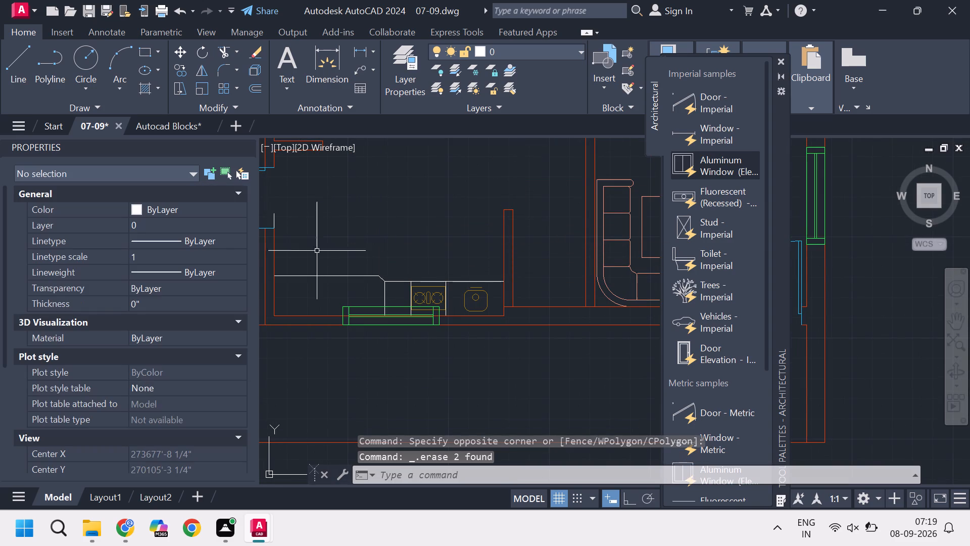
Draw a line 2' east from the top of the counter's western edge, continuing south to the counter's front edge.
key(l)
key(Return)
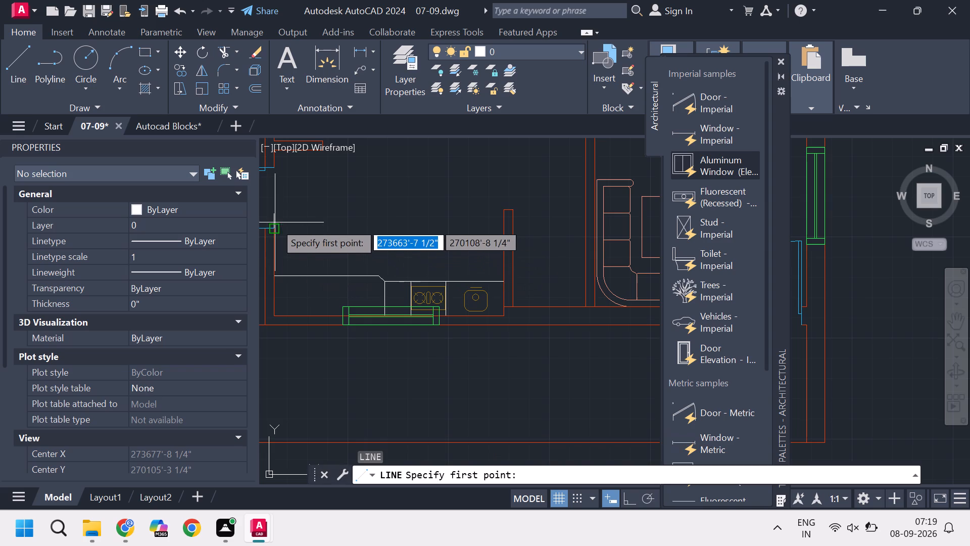
click(272, 217)
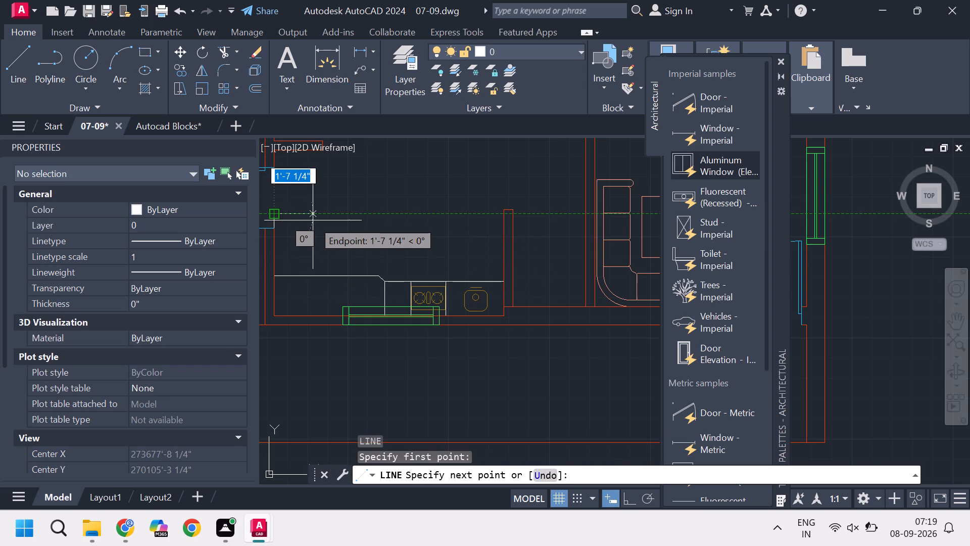
key(2)
key(apostrophe)
key(Return)
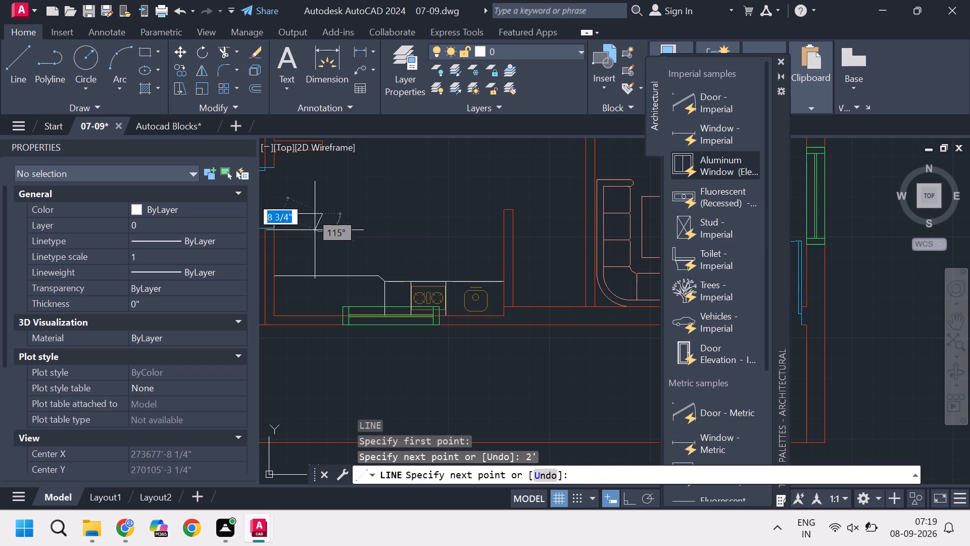
click(321, 278)
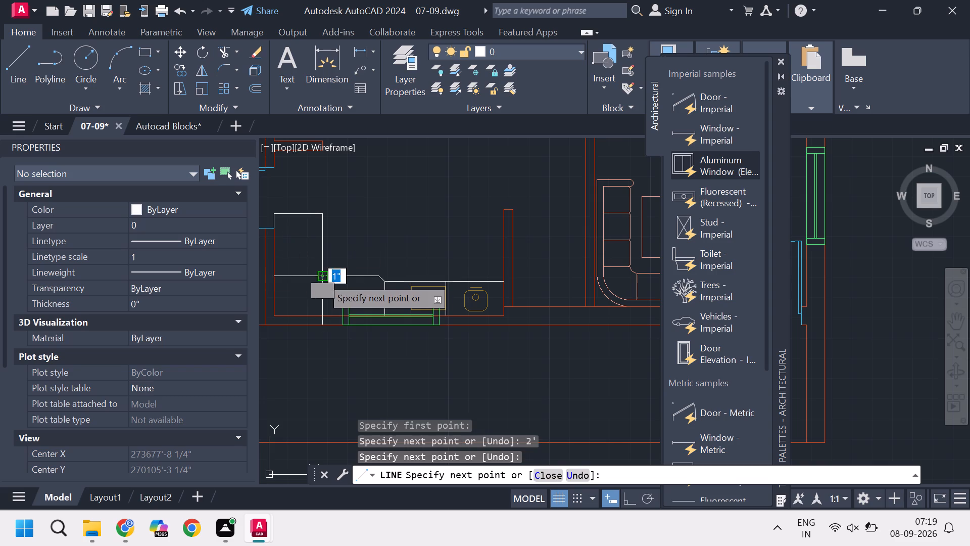
key(Escape)
Shorten the counter's front edge by stretching its western end to the foot of the newly drawn vertical line.
scroll(327, 287, down, 1)
scroll(315, 282, up, 2)
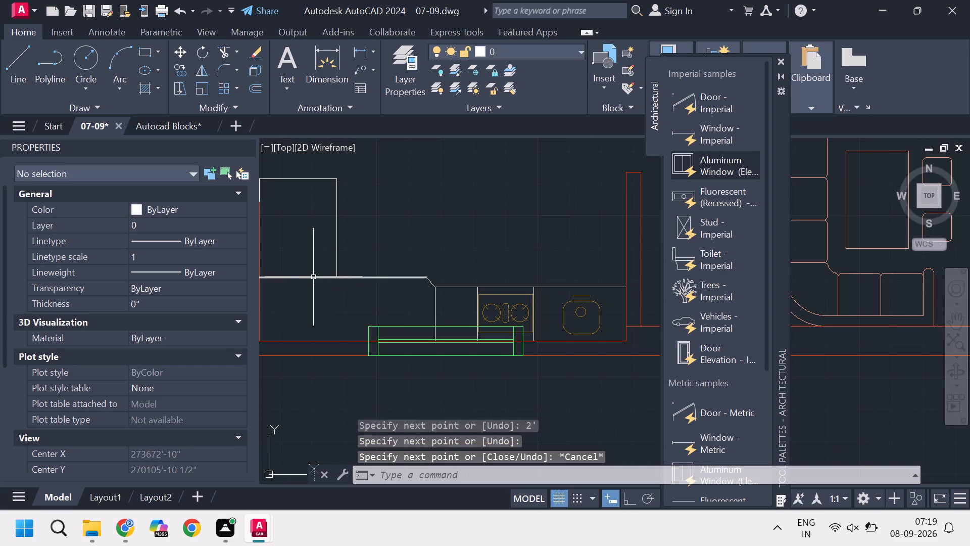
click(313, 277)
scroll(347, 284, down, 2)
scroll(309, 284, up, 1)
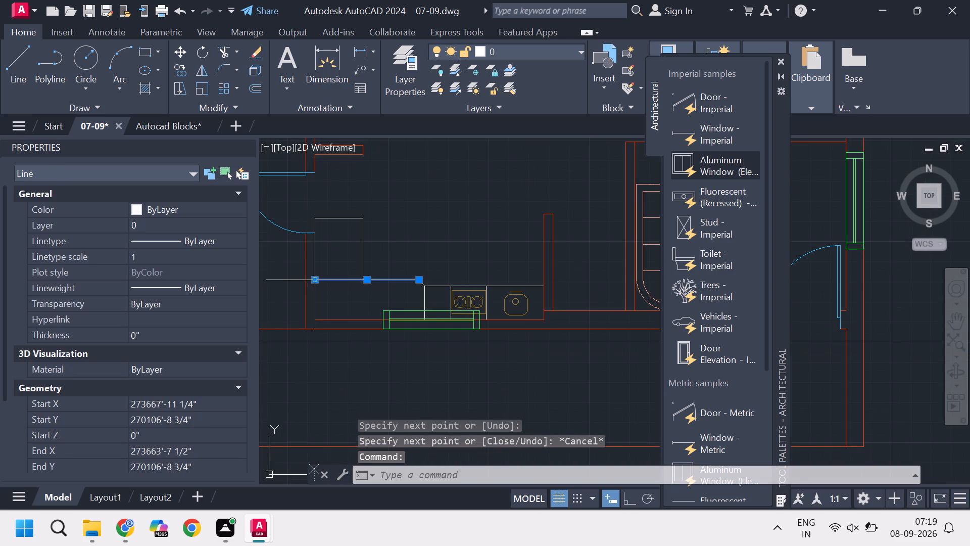
click(317, 281)
click(359, 277)
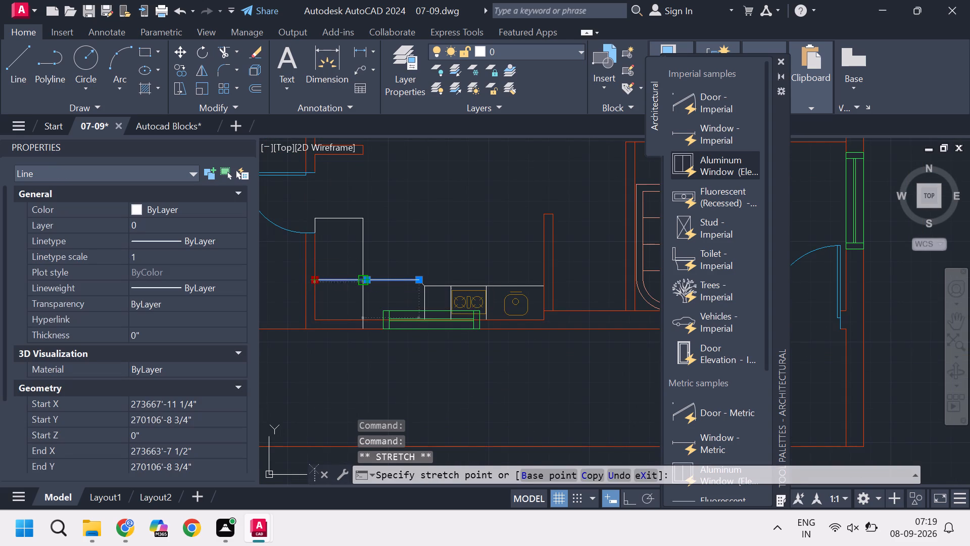
key(Escape)
scroll(451, 260, down, 1)
key(Escape)
scroll(491, 281, down, 1)
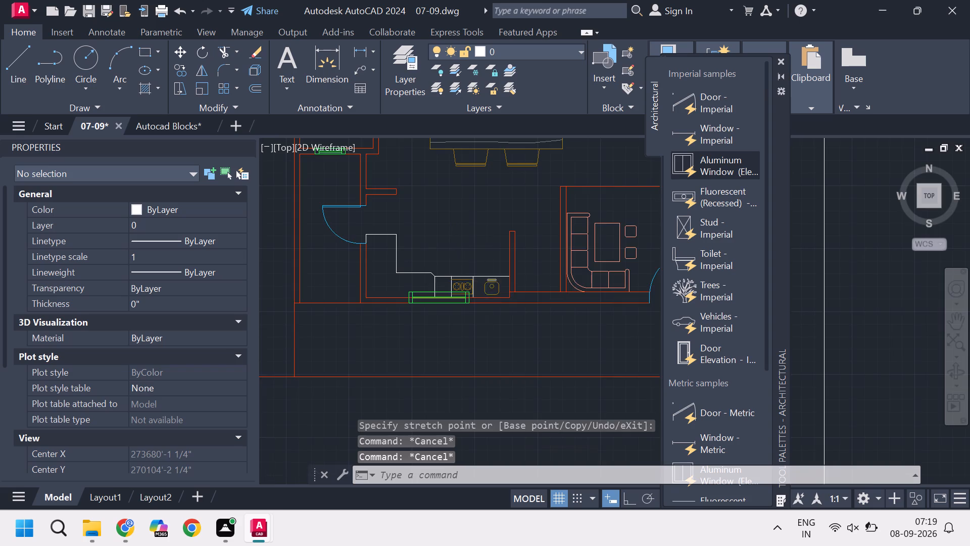
Shift the western leg's northern end line south by its midpoint, level with the door opening's wall end.
scroll(435, 263, up, 2)
scroll(395, 227, up, 2)
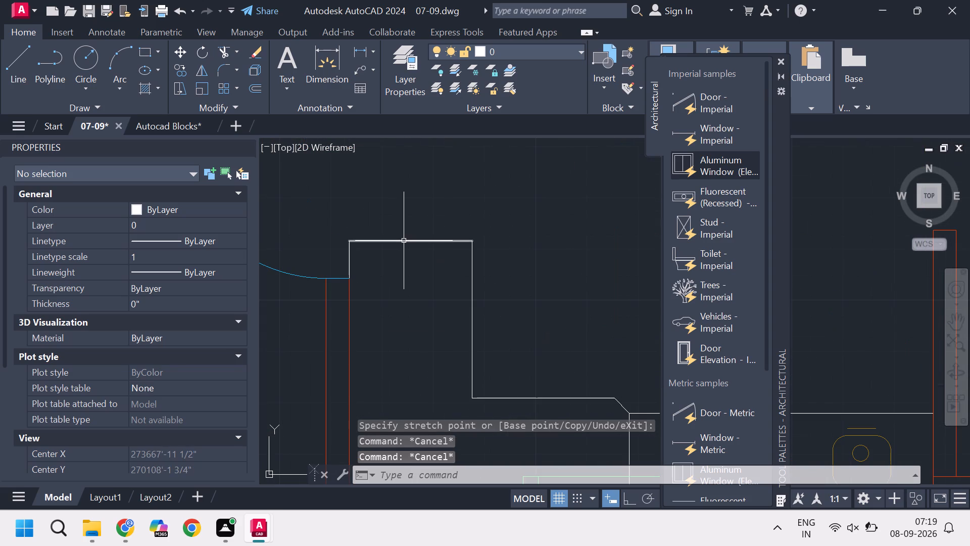
click(403, 241)
click(407, 241)
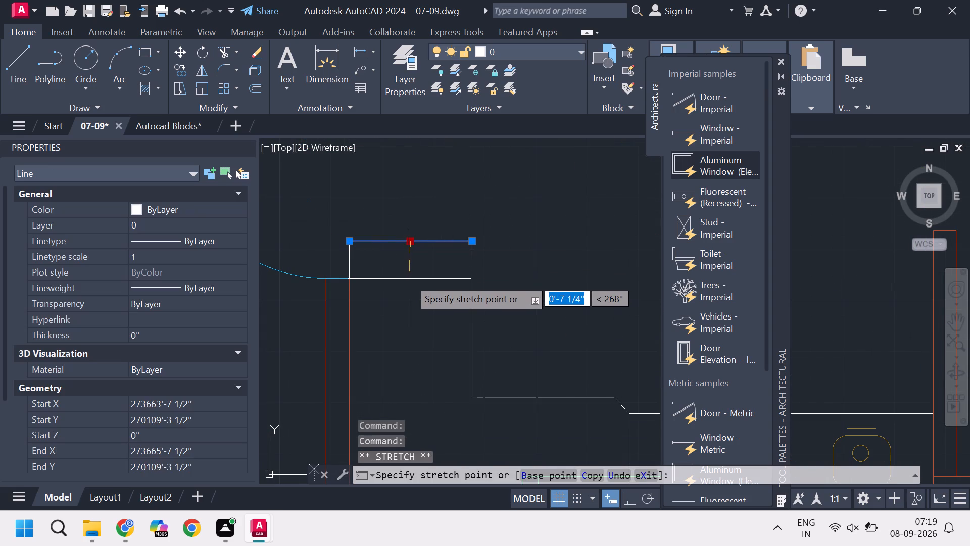
click(409, 279)
key(Escape)
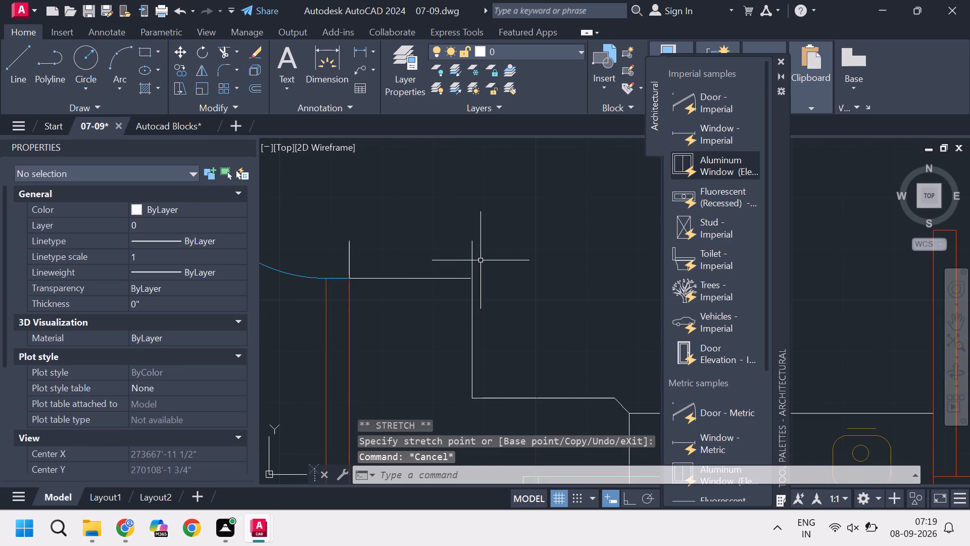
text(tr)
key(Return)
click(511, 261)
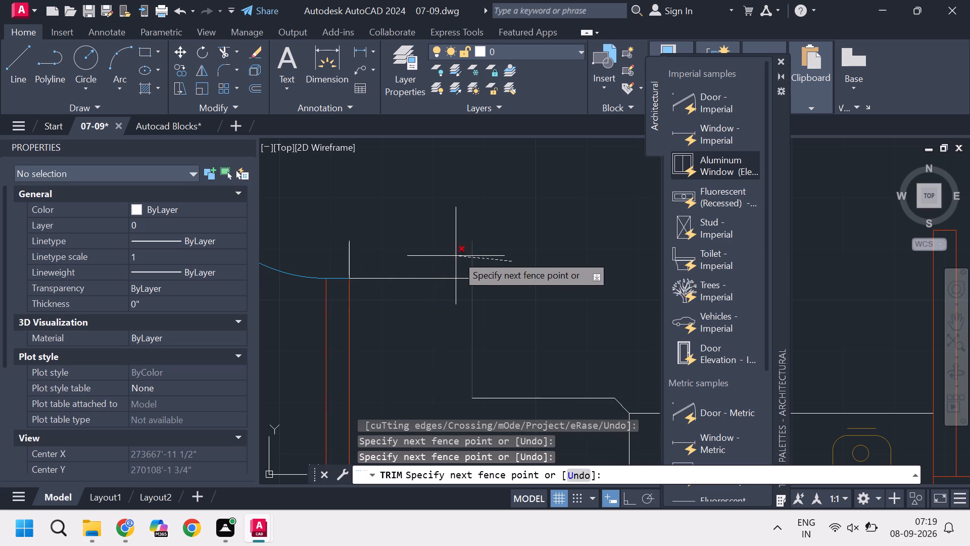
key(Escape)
Stretch the eastern end of the counter's northern end line to meet the western leg's vertical front edge.
click(459, 279)
scroll(470, 280, up, 3)
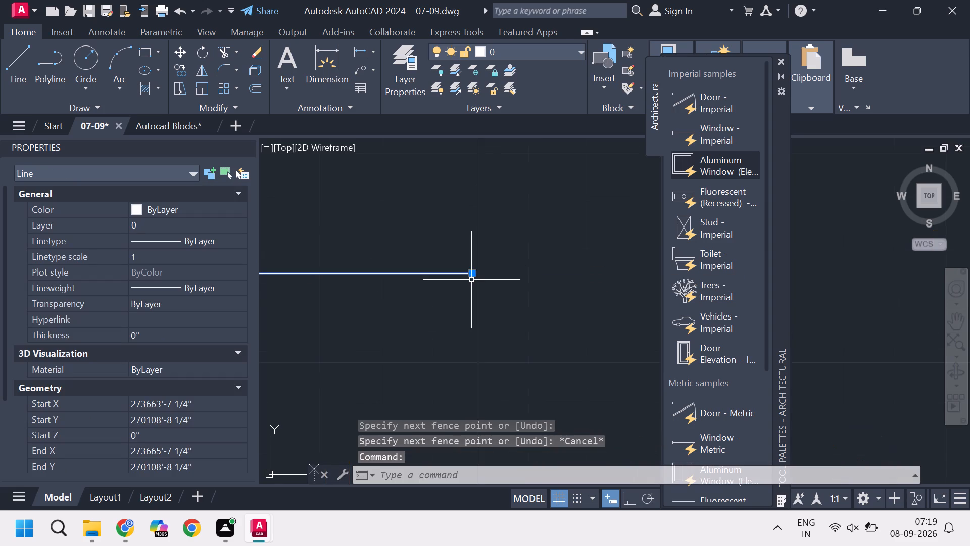
click(471, 274)
click(477, 273)
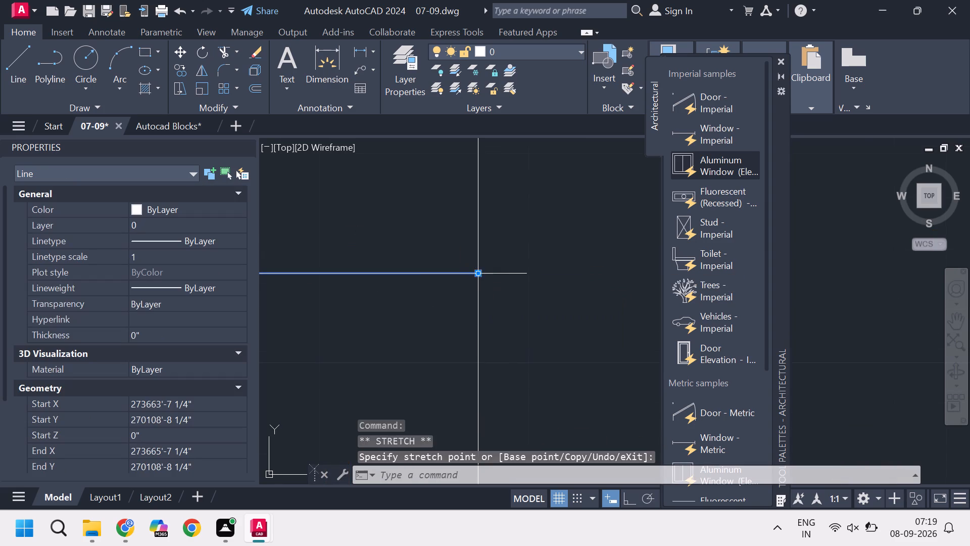
key(Escape)
Stretch the western end of the counter's northern end line onto the inner face of the western wall.
scroll(544, 284, down, 3)
scroll(325, 273, up, 3)
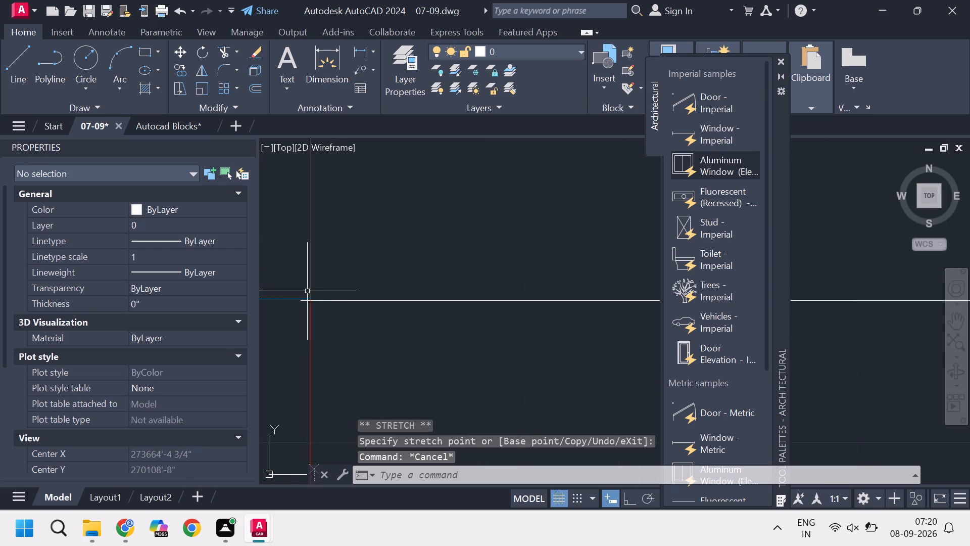
scroll(292, 306, up, 2)
click(323, 292)
click(315, 294)
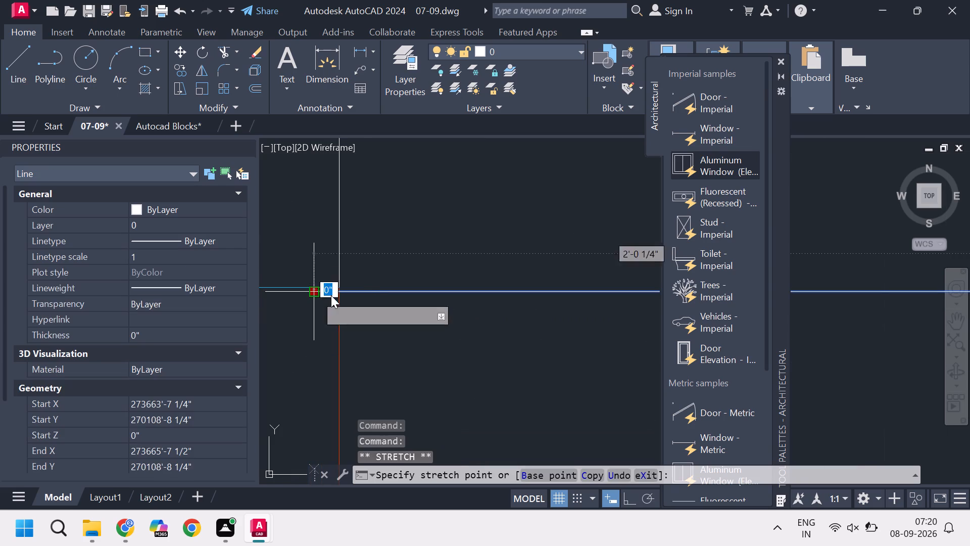
click(339, 295)
key(Escape)
scroll(384, 322, down, 4)
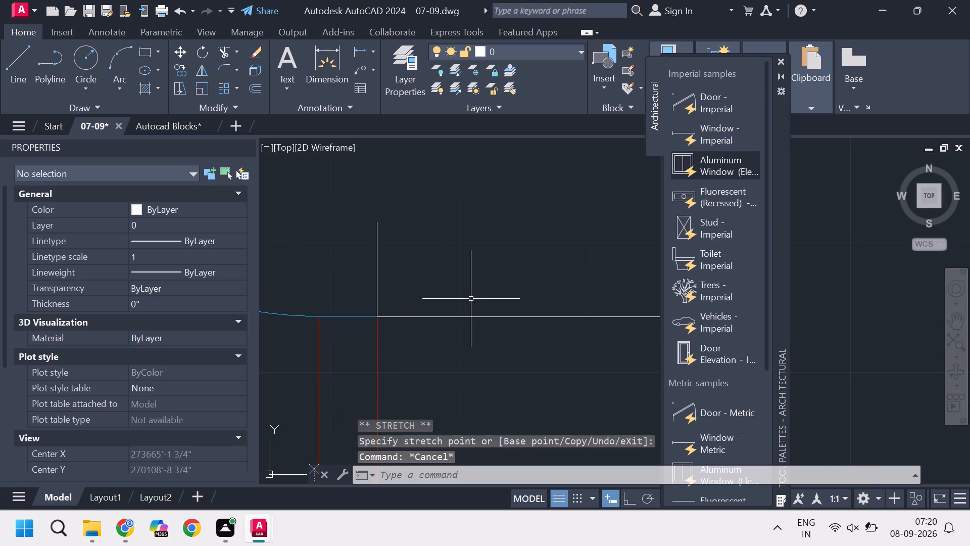
Trim both vertical counter edges that project north past the western leg's end line.
text(tr)
key(Return)
scroll(471, 296, down, 2)
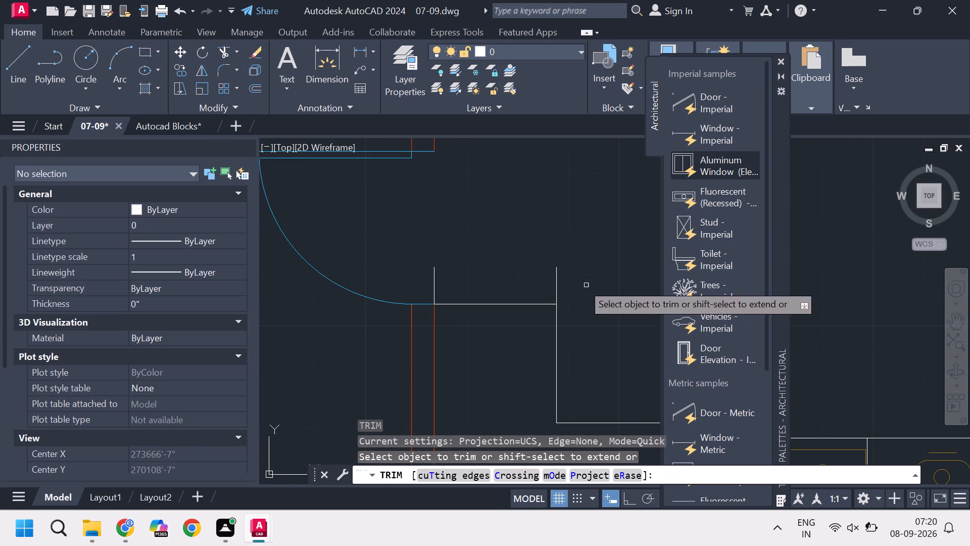
click(580, 283)
click(411, 279)
key(Escape)
scroll(415, 266, down, 2)
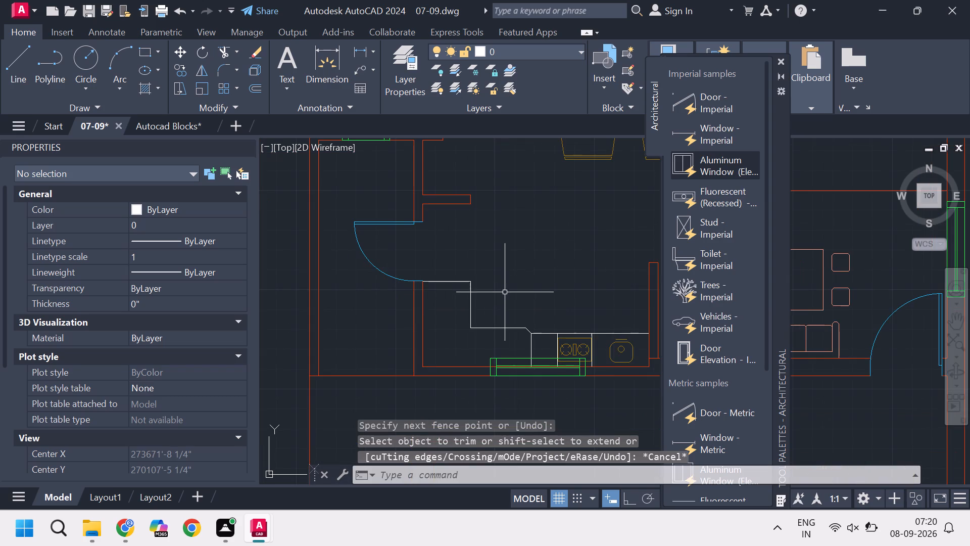
key(Escape)
Move the kitchen window group about 1' south by its midpoint, out of the southern wall.
scroll(555, 380, up, 2)
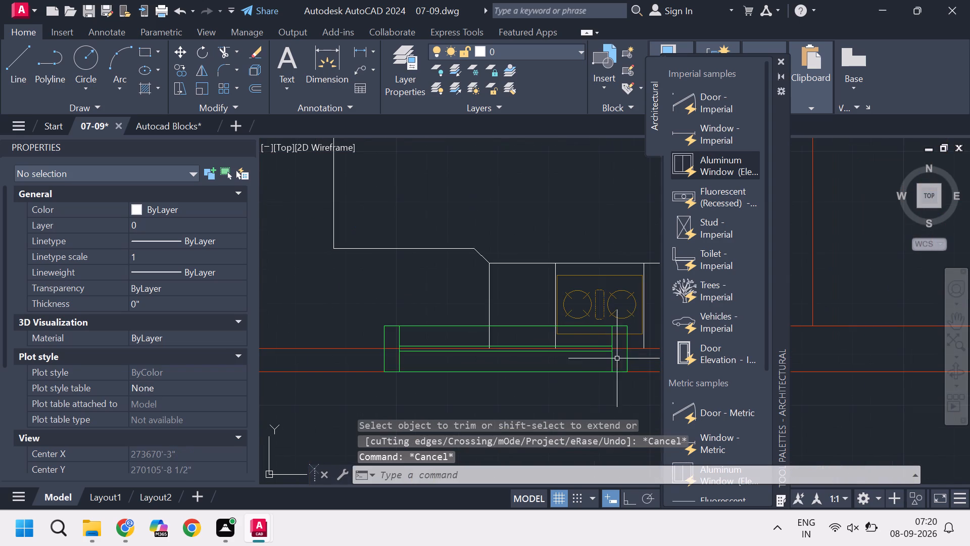
click(629, 356)
scroll(521, 329, down, 1)
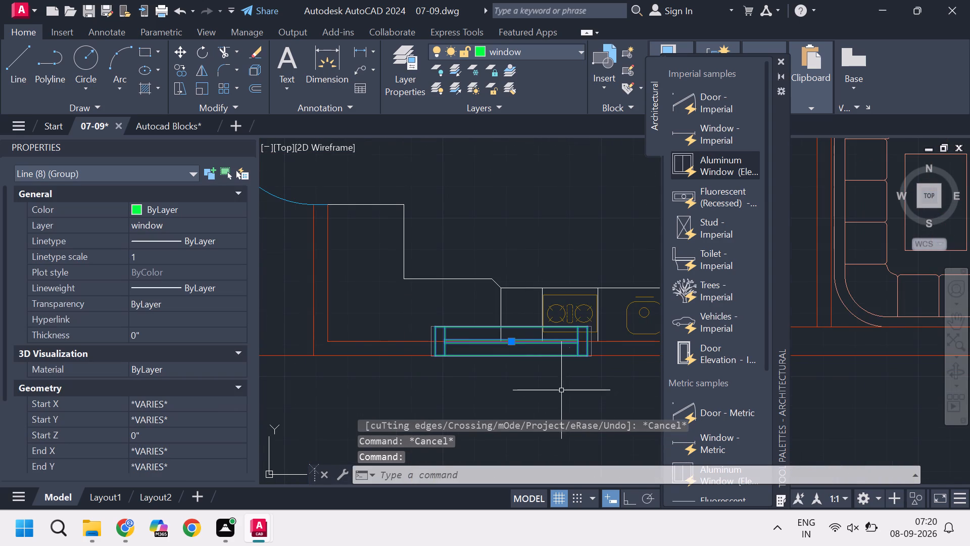
scroll(538, 377, up, 1)
click(495, 320)
click(491, 381)
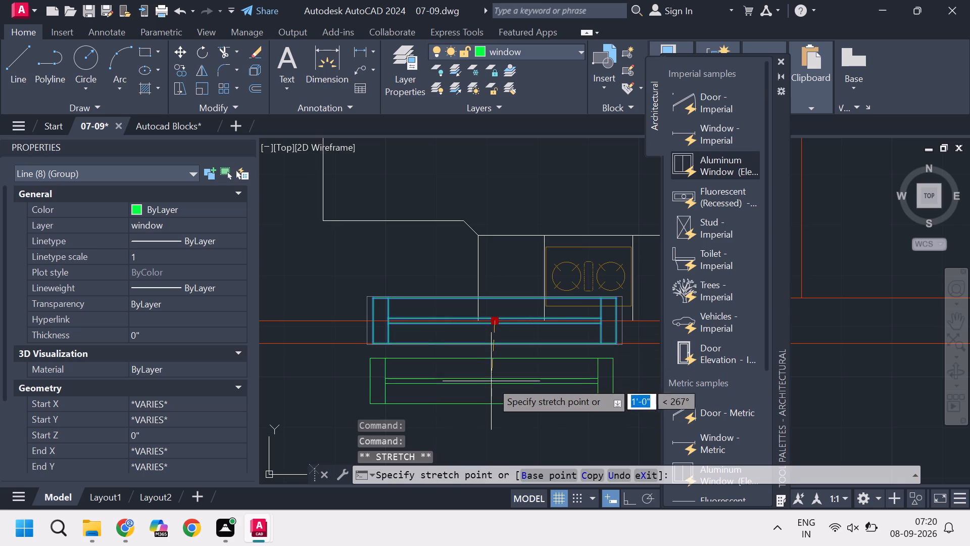
scroll(501, 385, down, 1)
scroll(504, 385, up, 2)
scroll(480, 371, down, 2)
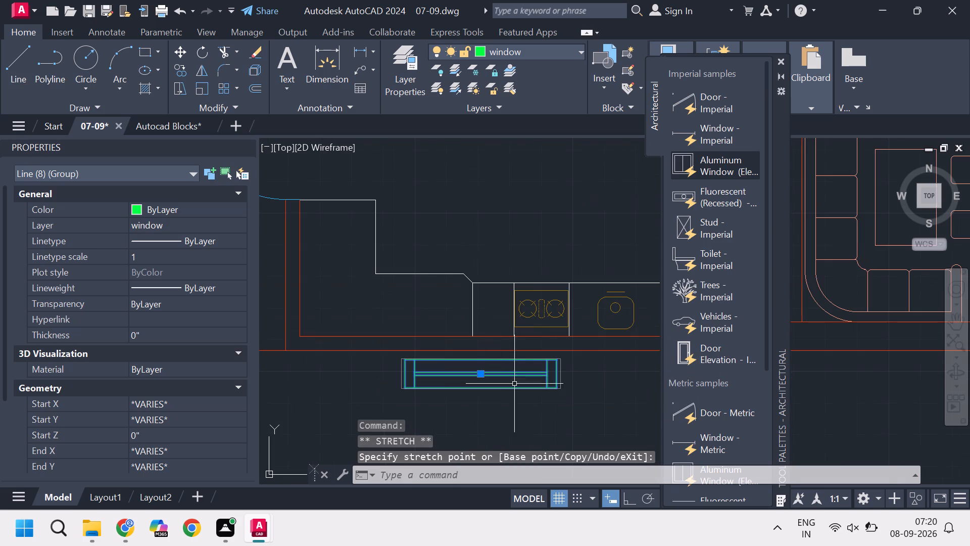
scroll(532, 392, up, 1)
key(Escape)
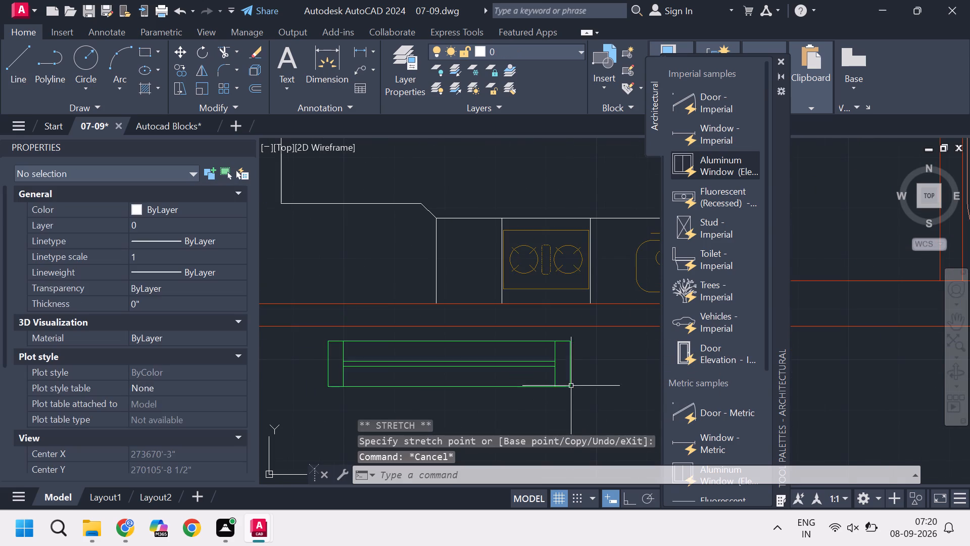
scroll(585, 372, up, 1)
scroll(592, 394, down, 2)
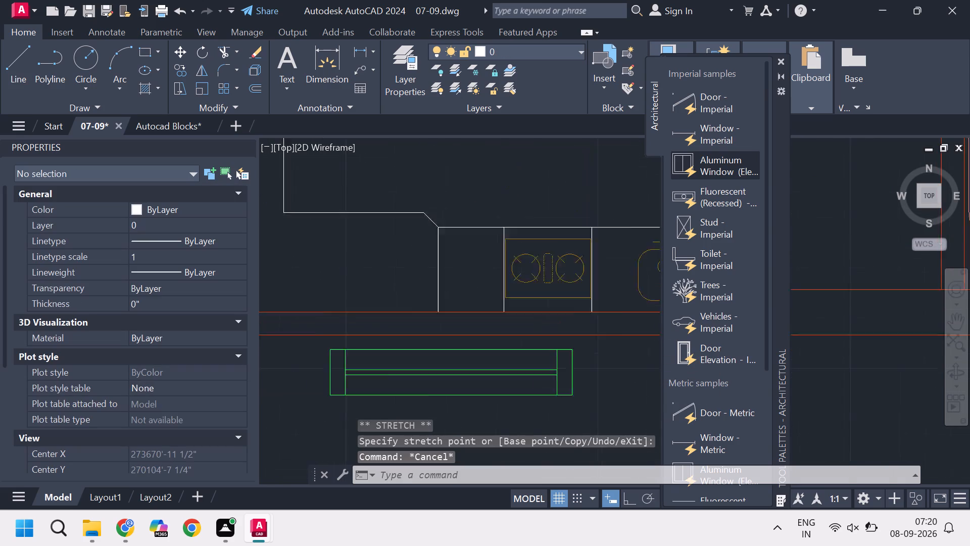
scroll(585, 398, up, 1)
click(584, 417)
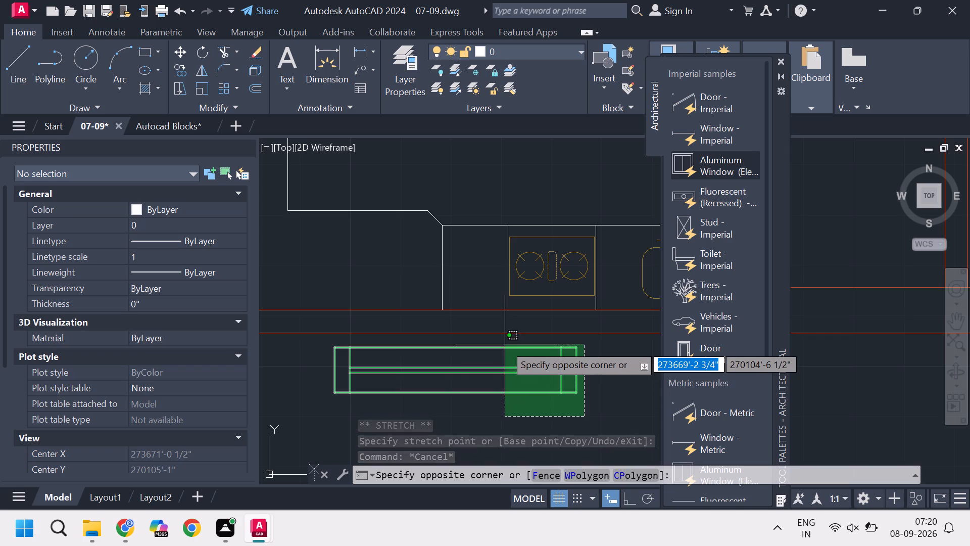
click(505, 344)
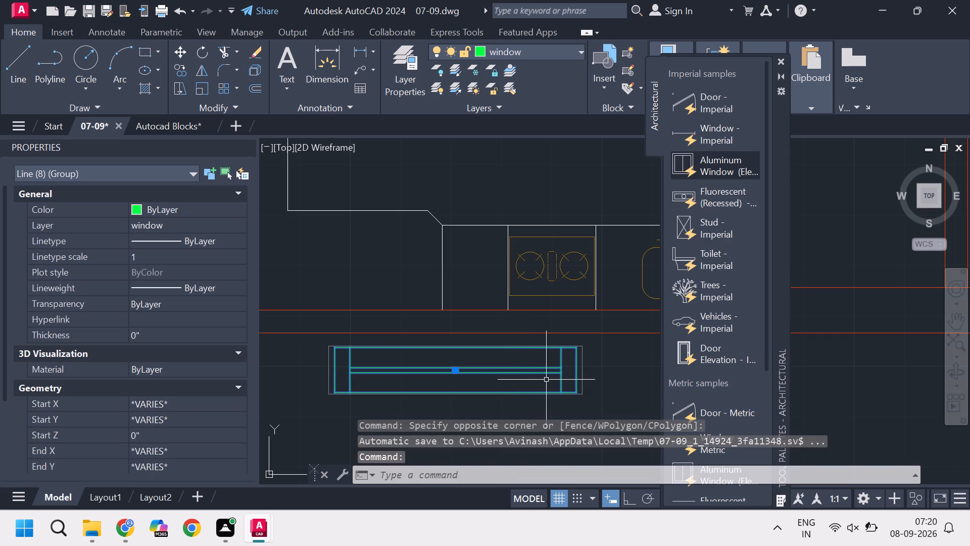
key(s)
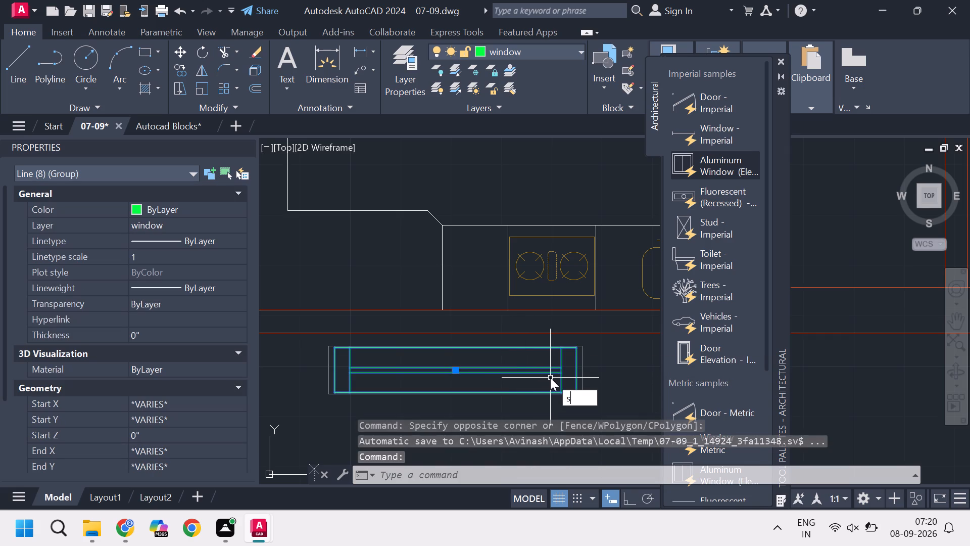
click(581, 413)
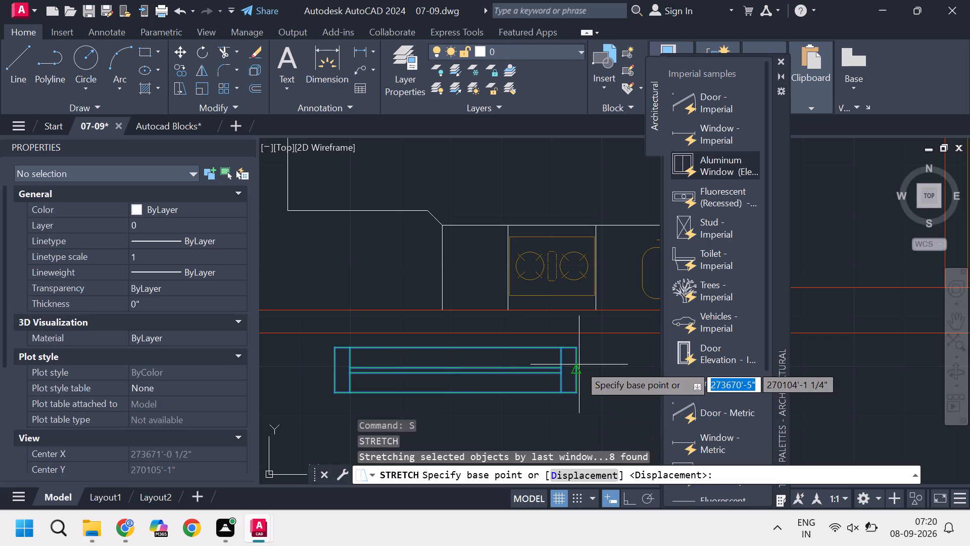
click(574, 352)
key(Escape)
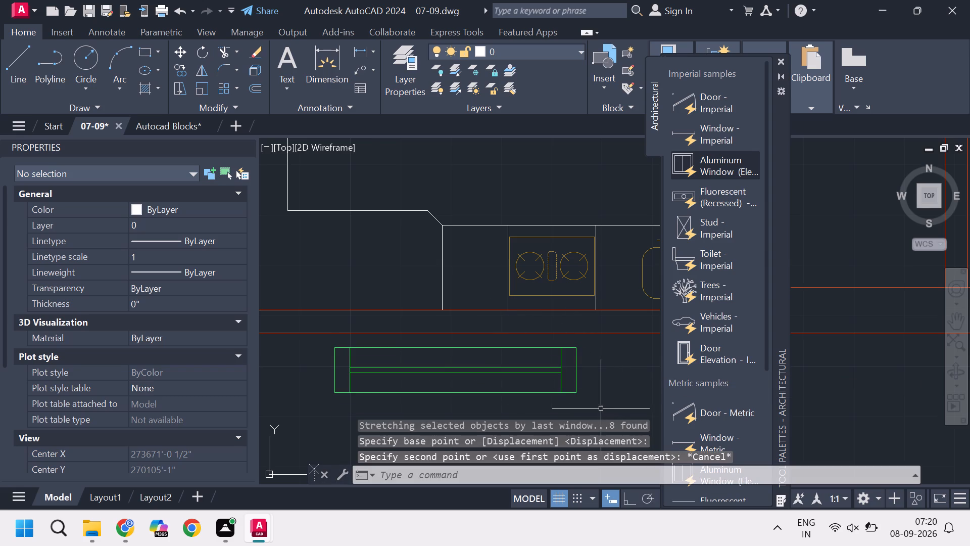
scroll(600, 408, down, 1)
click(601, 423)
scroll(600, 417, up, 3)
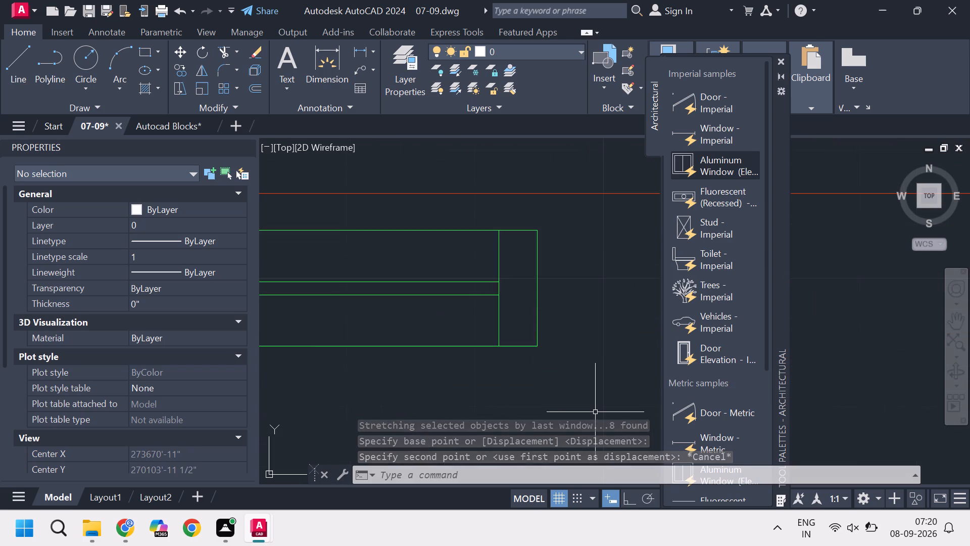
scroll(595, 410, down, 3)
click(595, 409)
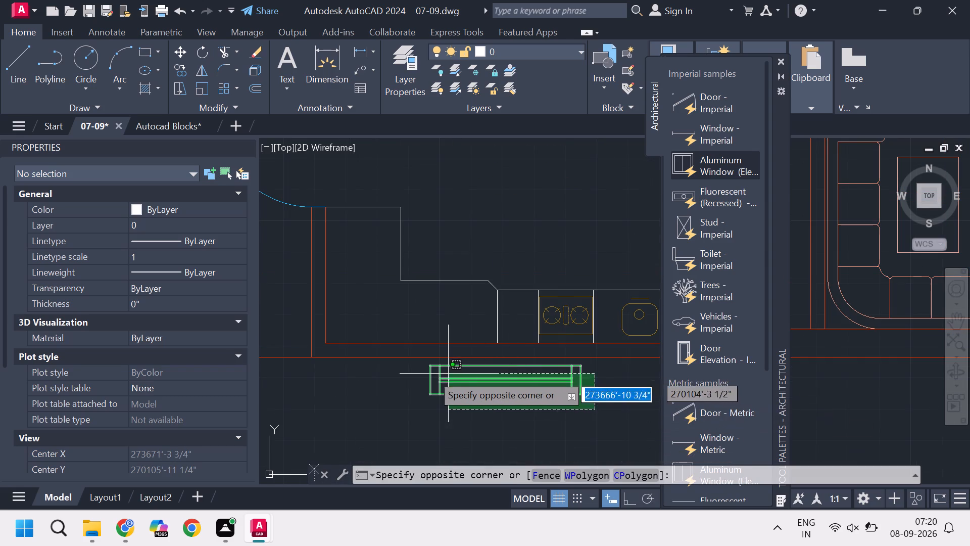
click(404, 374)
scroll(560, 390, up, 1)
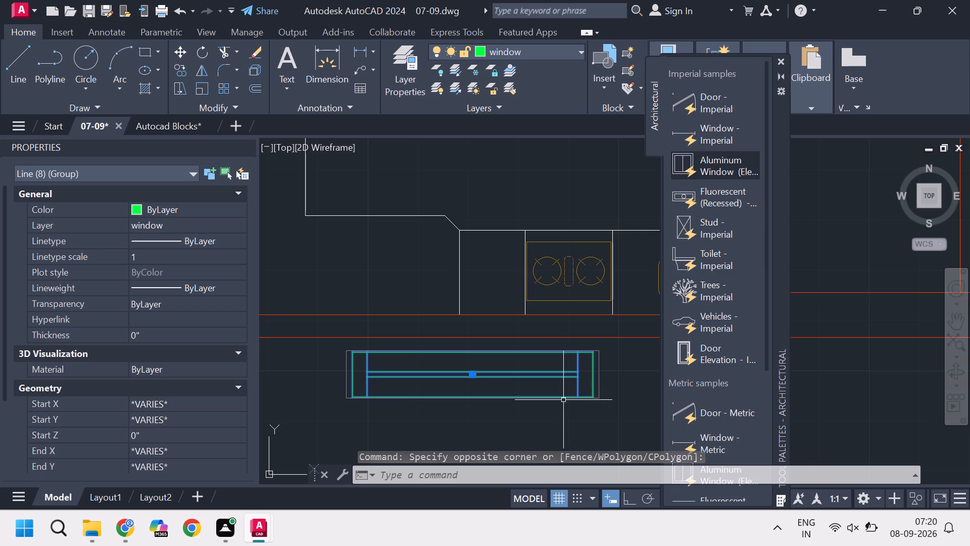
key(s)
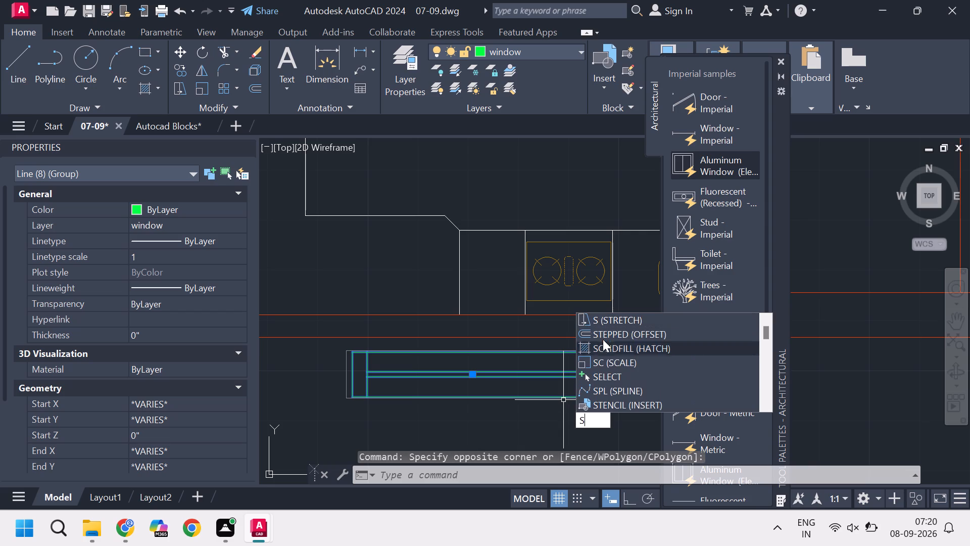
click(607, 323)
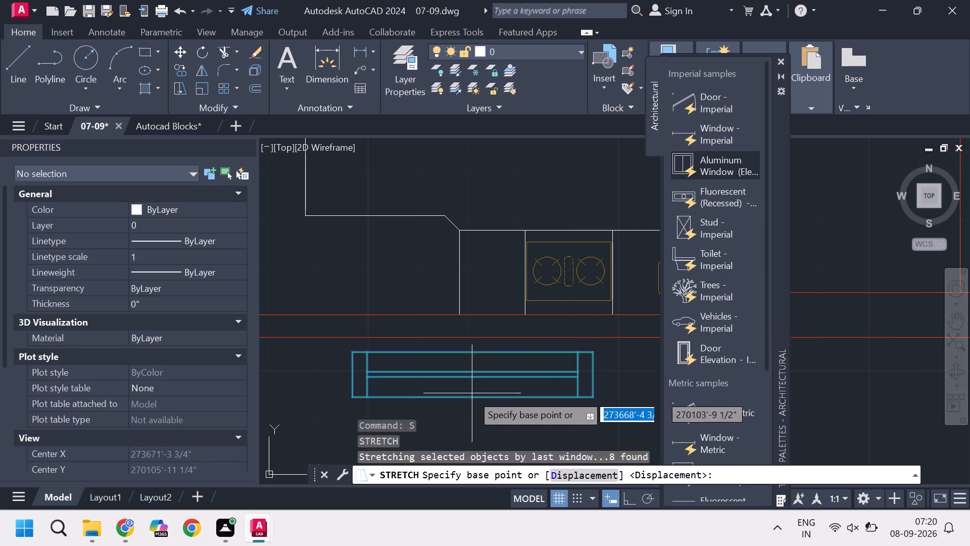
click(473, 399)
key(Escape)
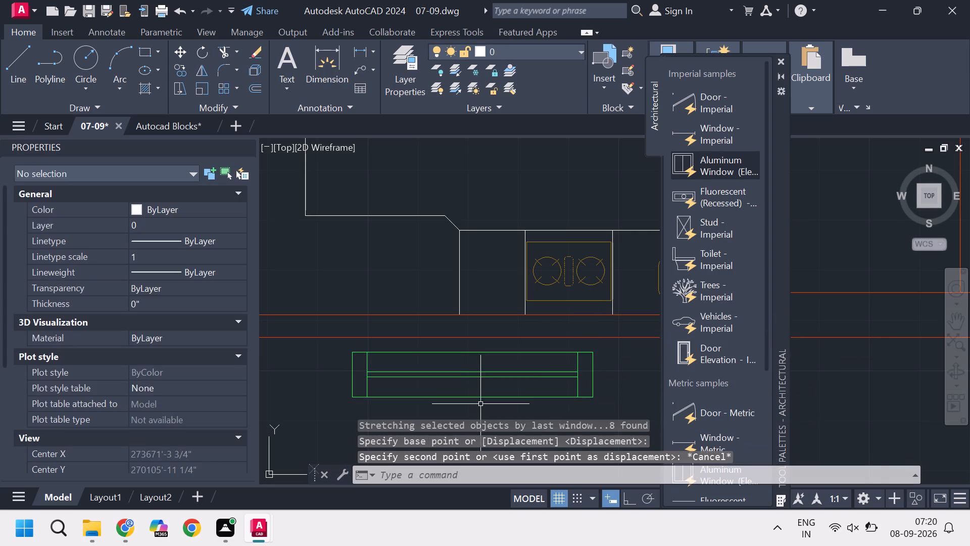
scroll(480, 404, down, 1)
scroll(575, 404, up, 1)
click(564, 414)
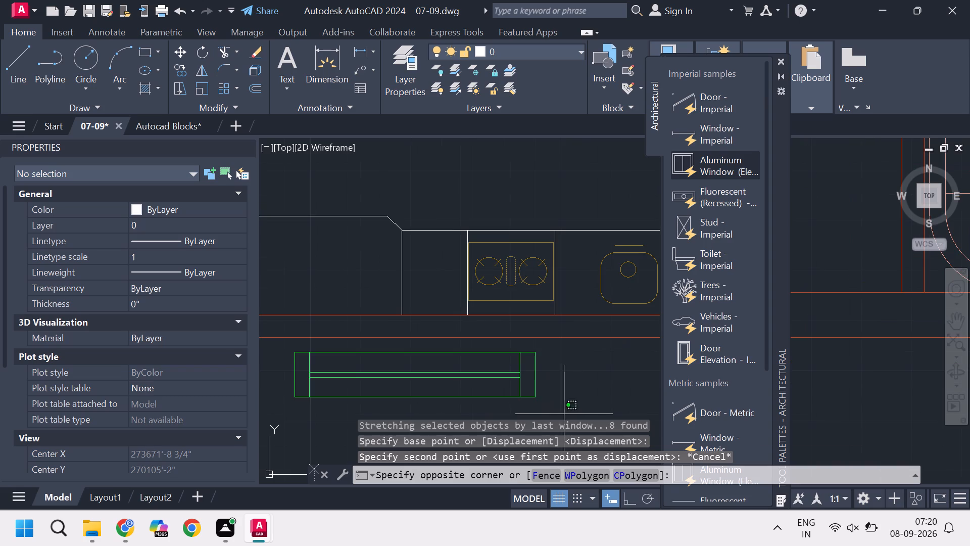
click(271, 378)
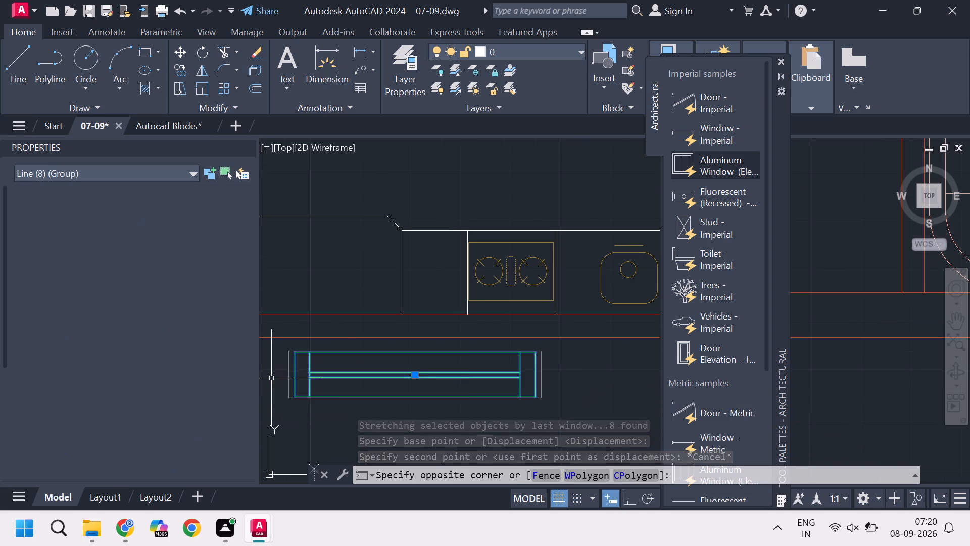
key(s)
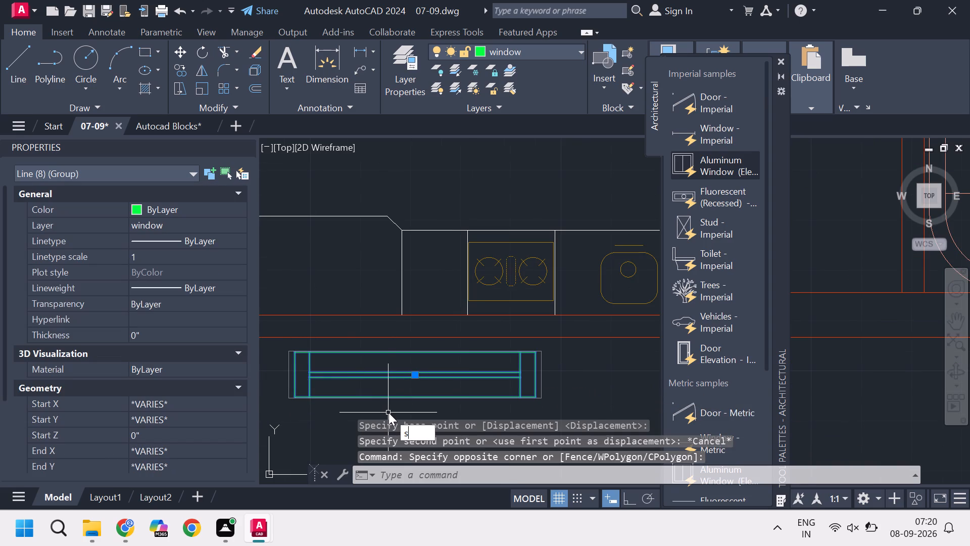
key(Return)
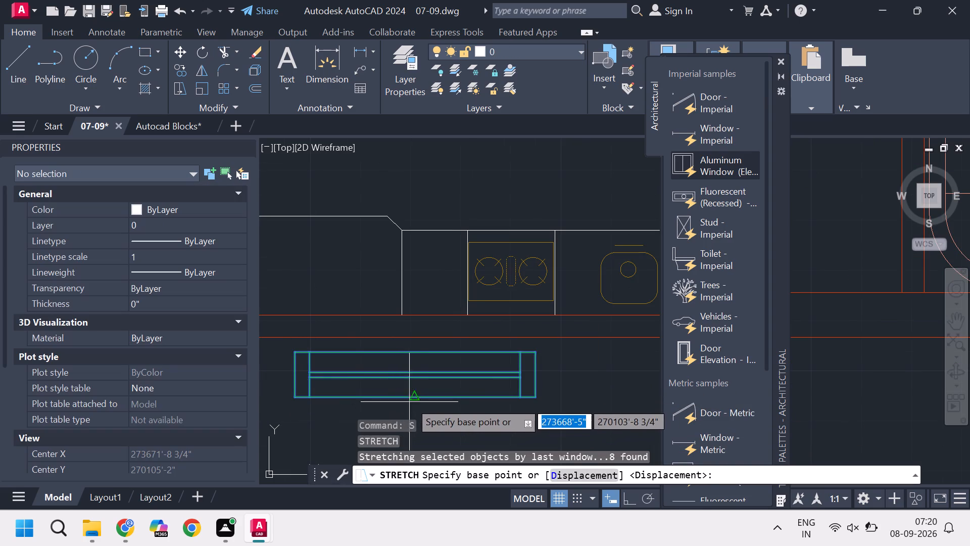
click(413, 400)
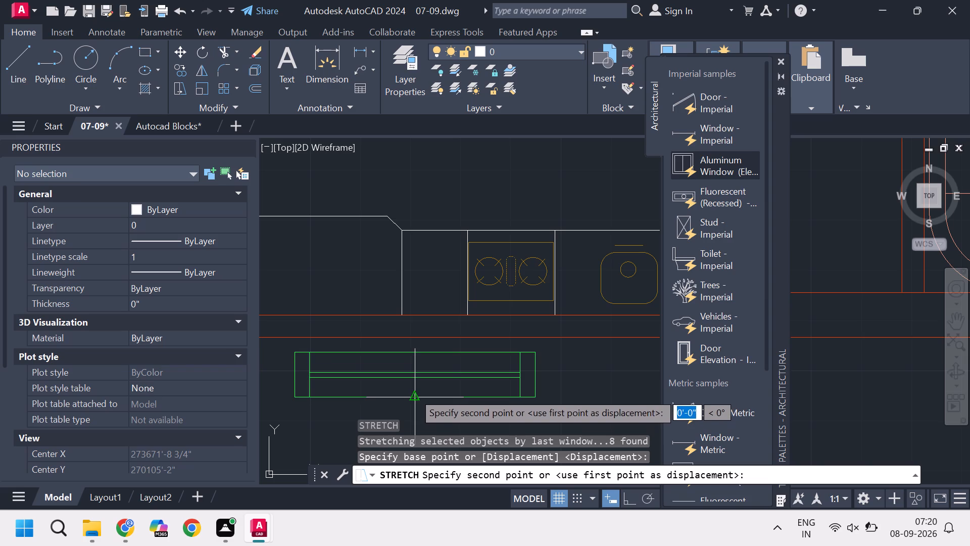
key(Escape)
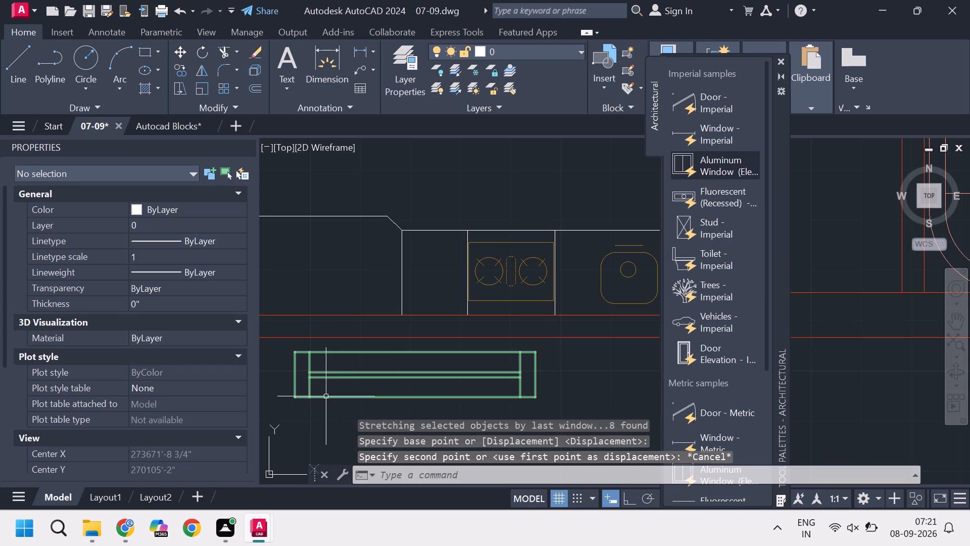
Ungroup the kitchen window south of the counter so its lines can be edited individually.
click(326, 396)
text(un)
click(531, 362)
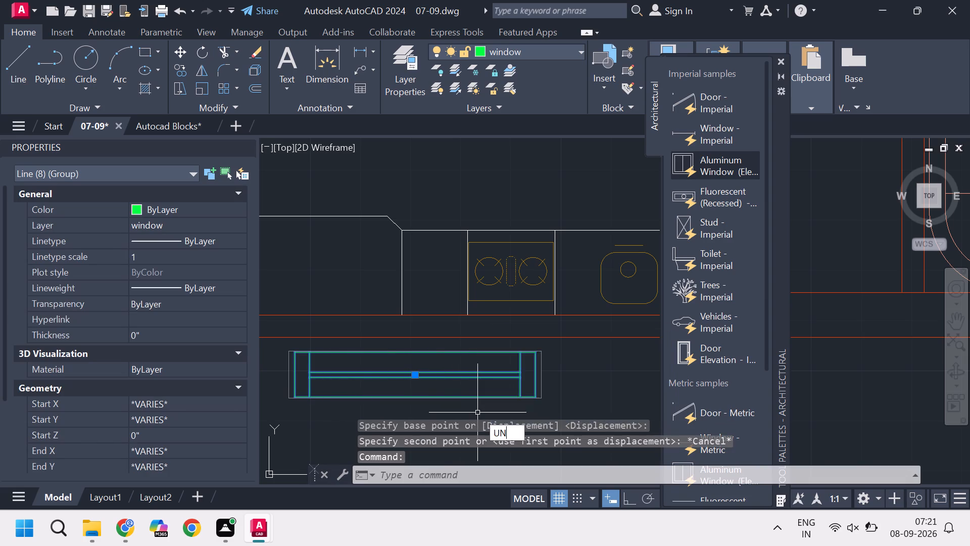
Stretch the window's southern edge, with both glazing lines and the jamb line ends, 4 1/2" north to make the window shallower.
click(549, 424)
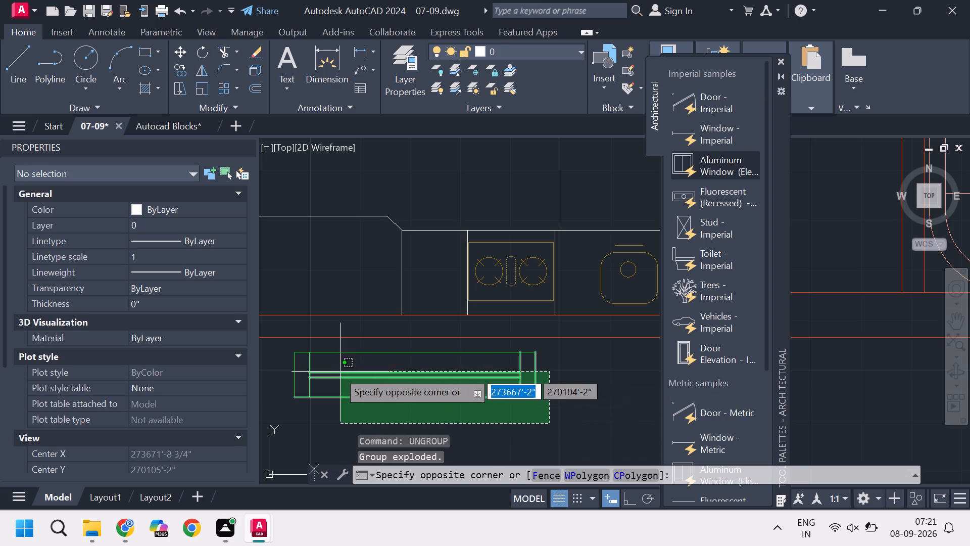
click(283, 362)
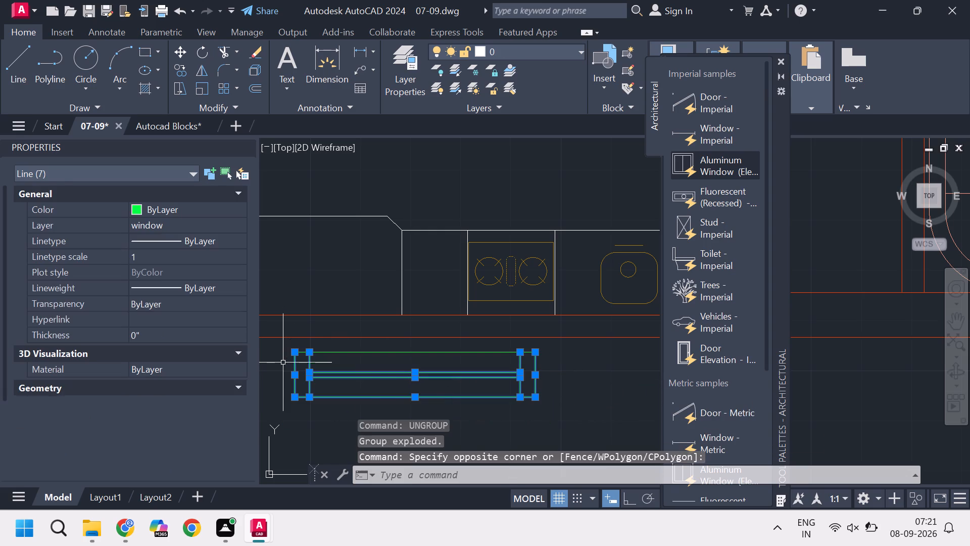
key(s)
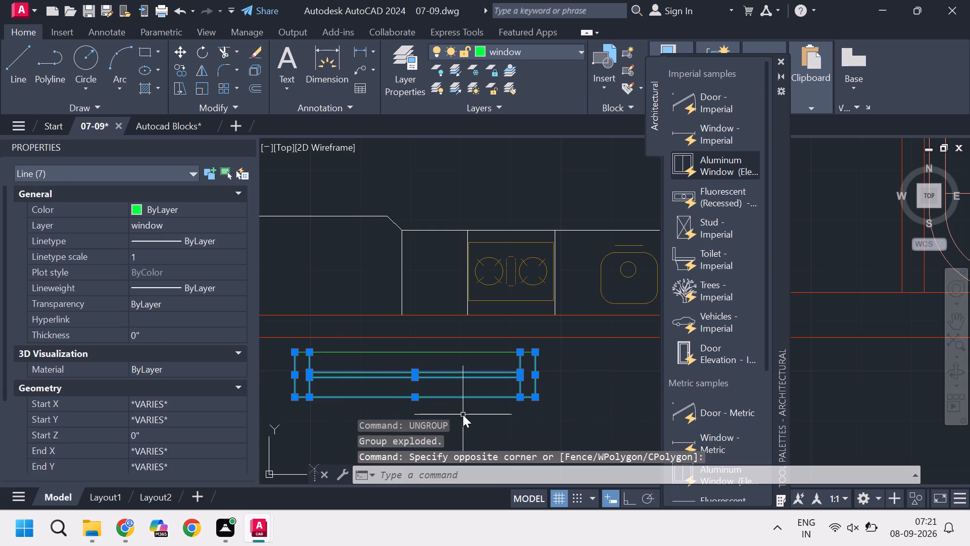
key(Return)
click(537, 398)
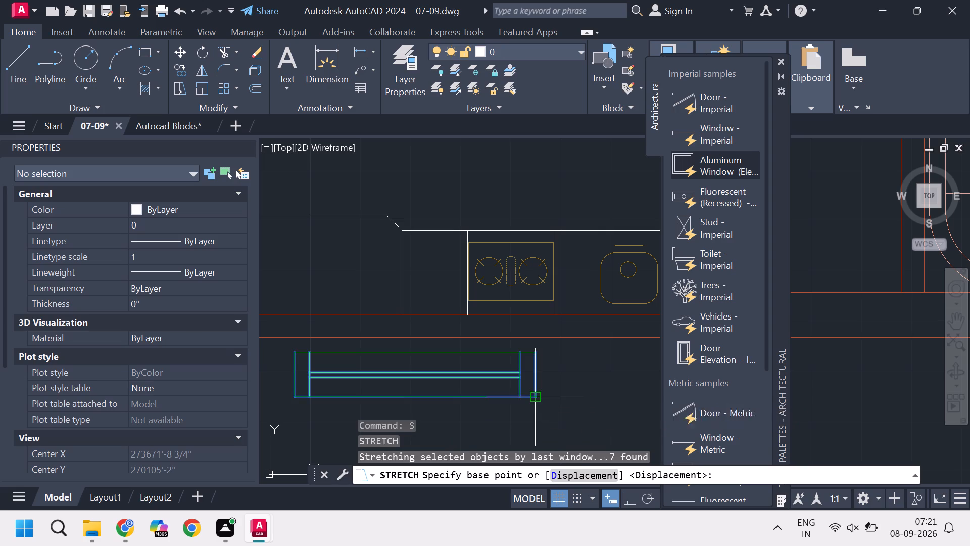
scroll(536, 385, up, 1)
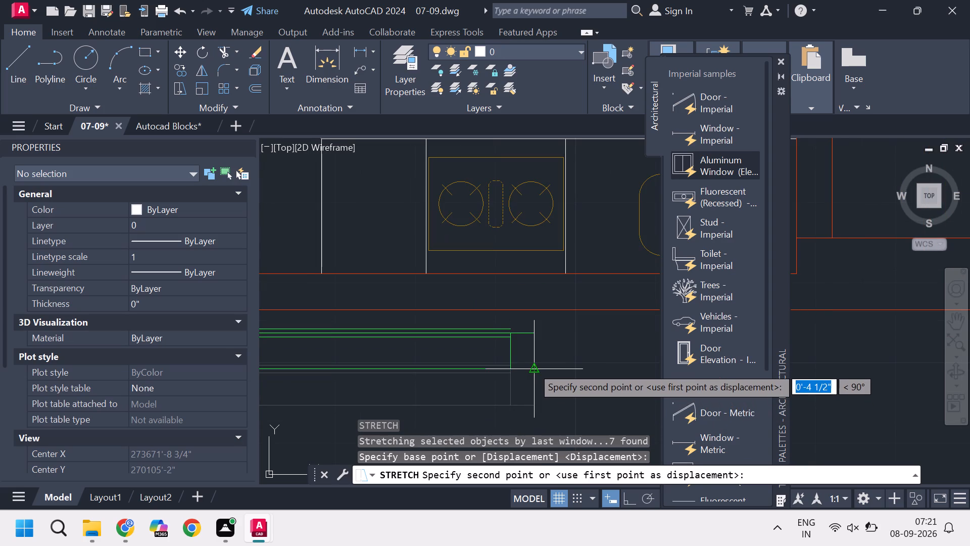
click(532, 367)
Move the window's two glazing lines 1" south, placing the northern one where the southern one lay.
scroll(539, 382, down, 2)
scroll(522, 358, up, 2)
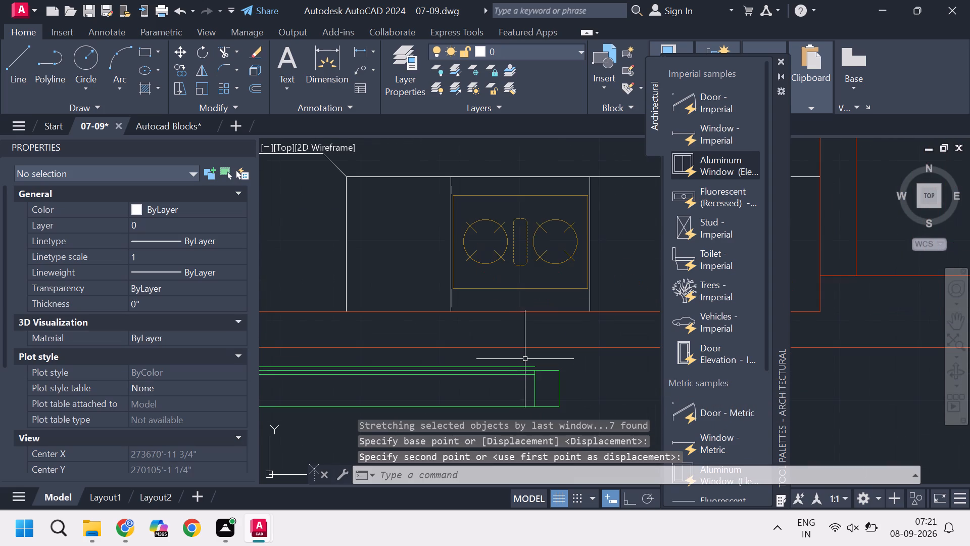
middle_drag(546, 376, 600, 389)
scroll(617, 389, down, 1)
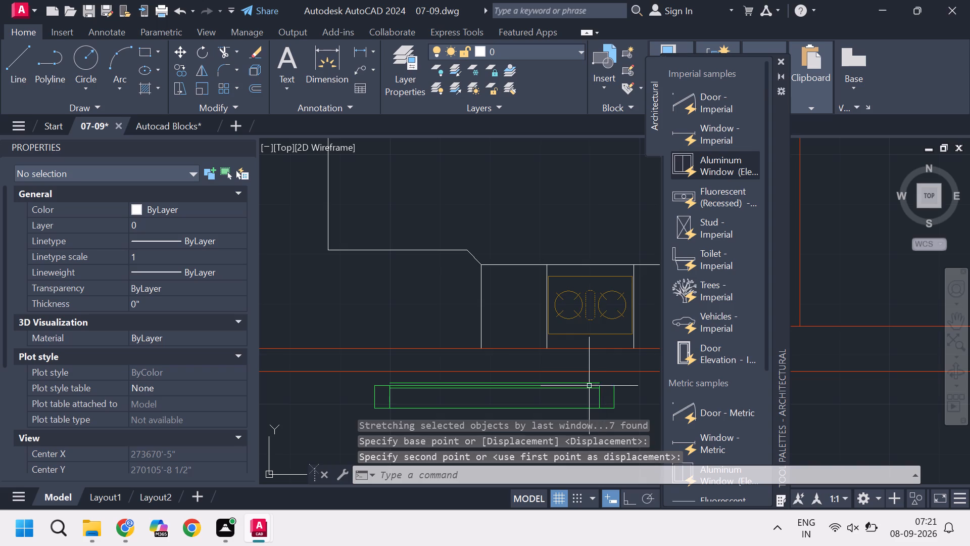
scroll(395, 377, up, 2)
click(372, 381)
scroll(373, 381, down, 3)
scroll(426, 390, up, 3)
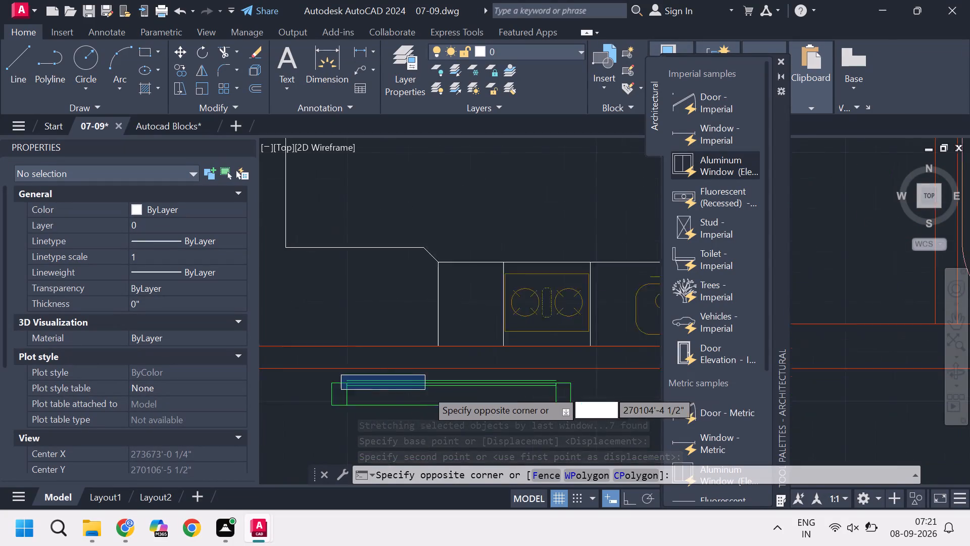
scroll(500, 396, down, 2)
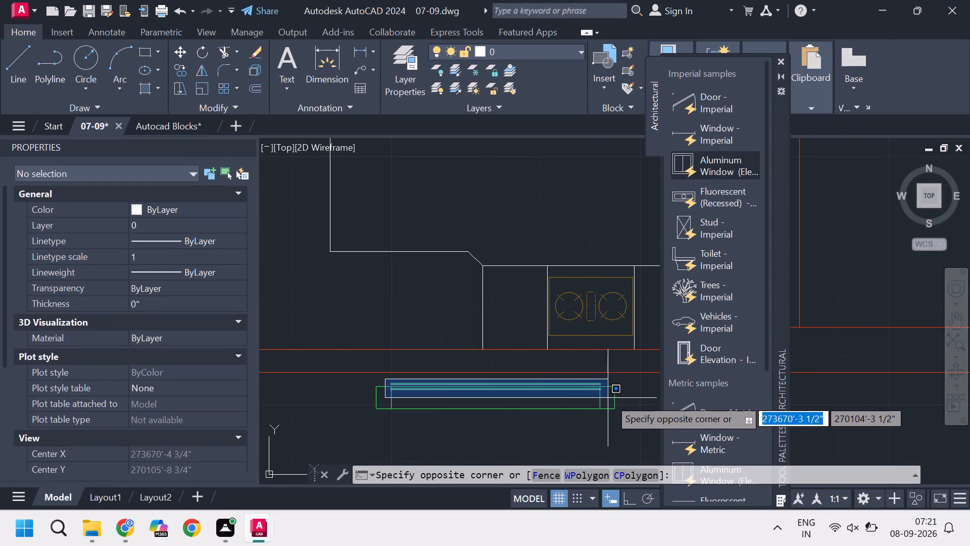
click(609, 398)
scroll(608, 398, up, 3)
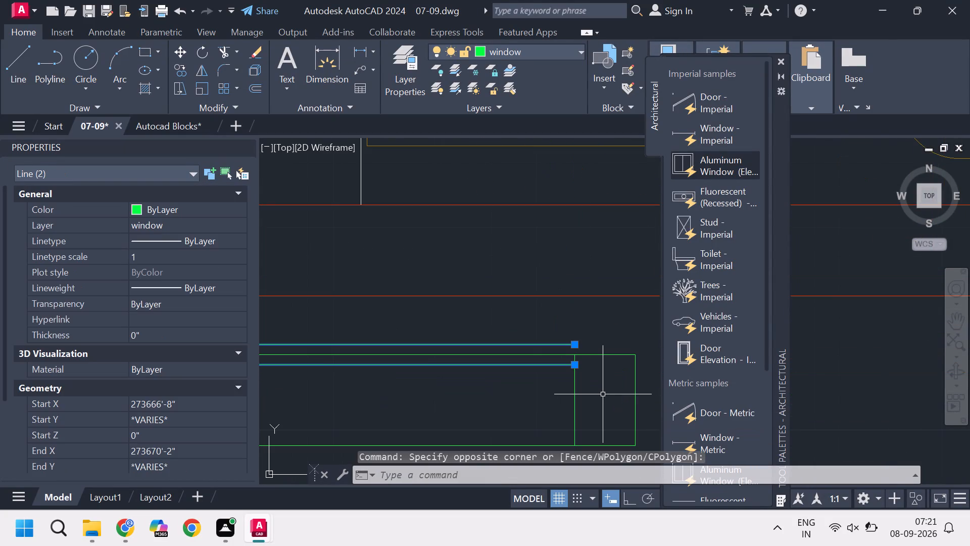
key(m)
key(Return)
scroll(569, 345, up, 2)
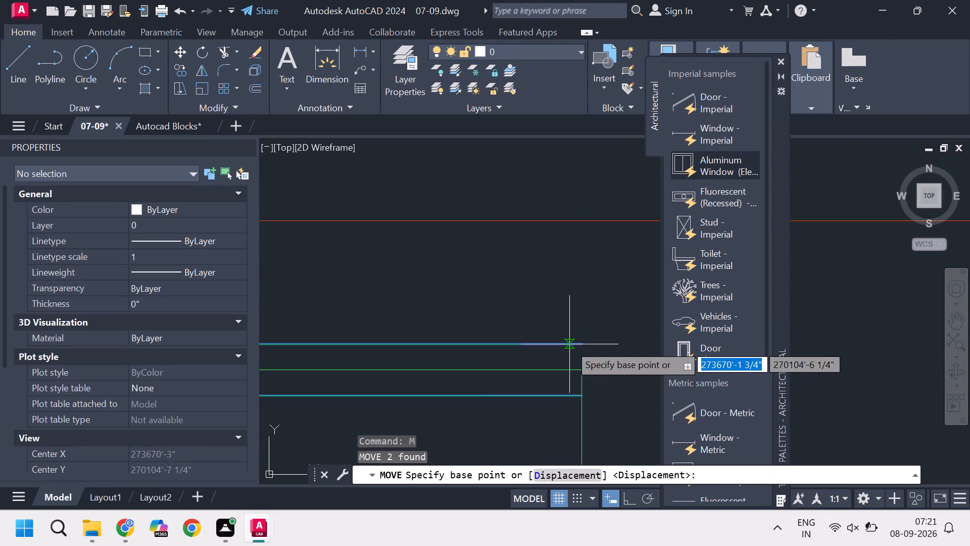
click(580, 345)
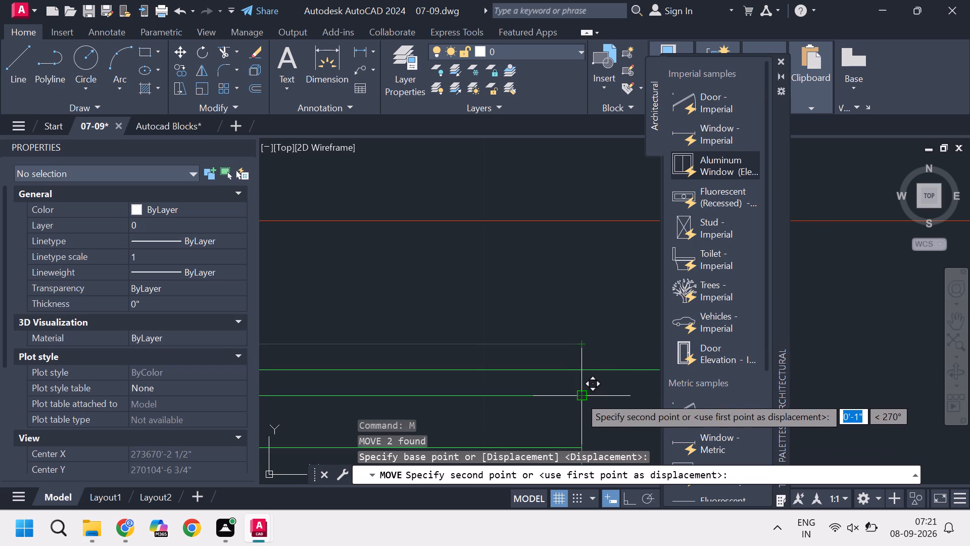
click(579, 396)
Move both glazing lines another 1/2" or so south within the window frame.
scroll(561, 348, down, 3)
scroll(559, 381, up, 2)
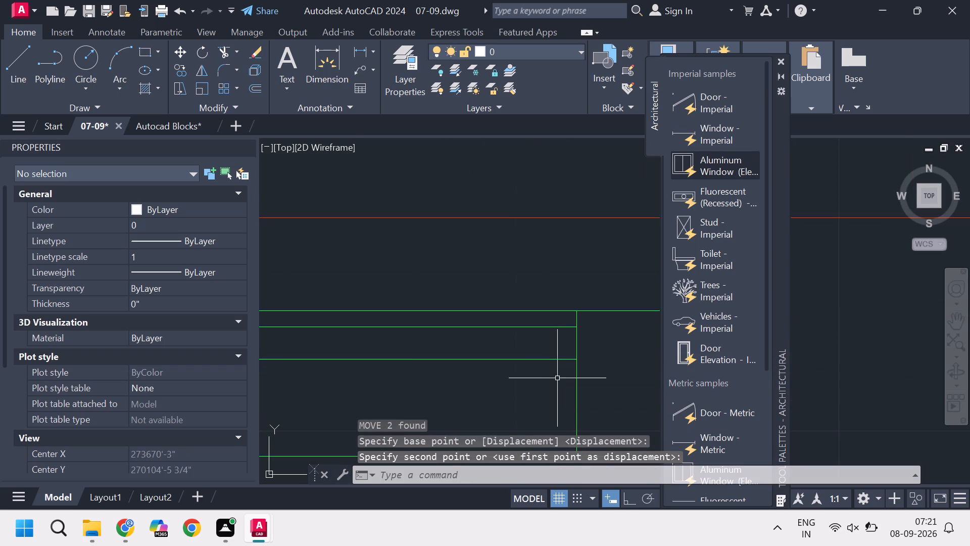
double_click(557, 378)
click(523, 322)
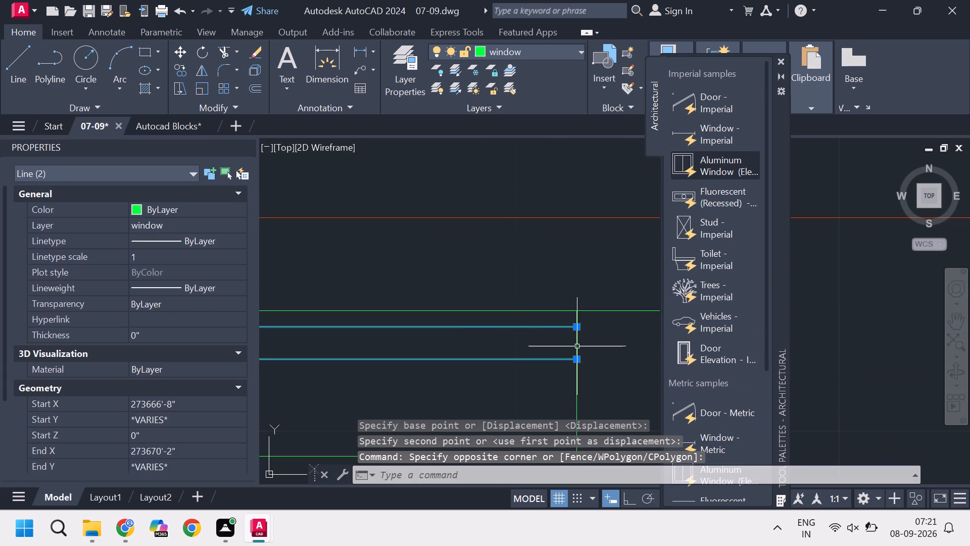
key(m)
key(Return)
scroll(565, 348, up, 1)
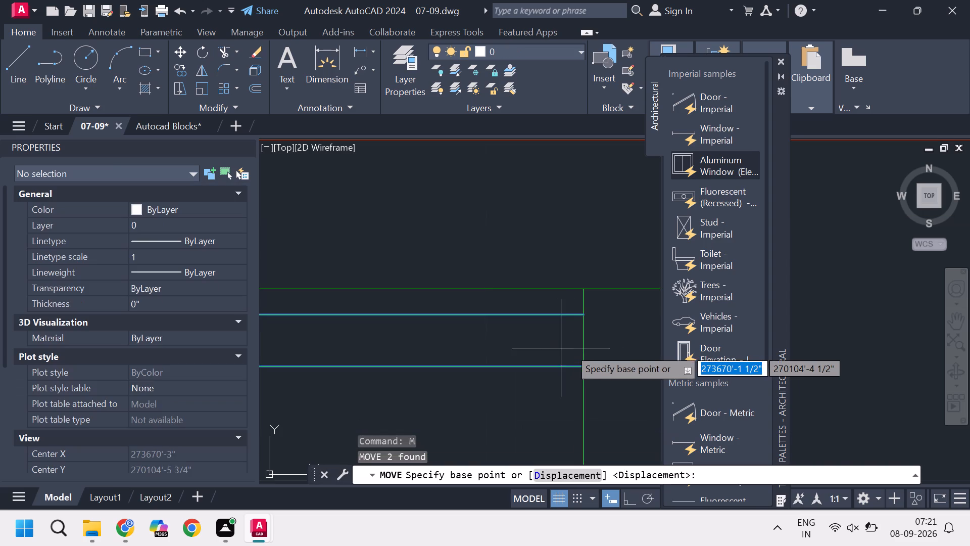
click(583, 344)
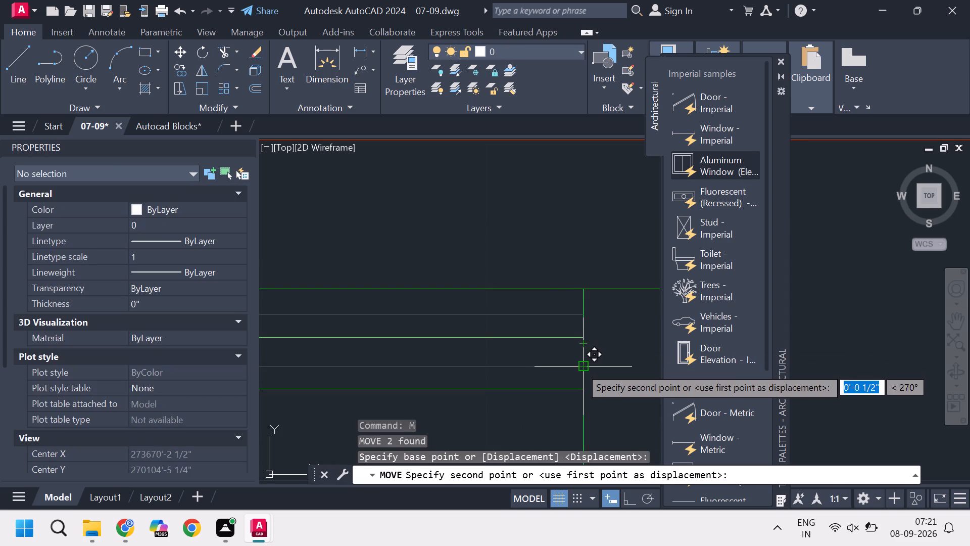
click(580, 367)
scroll(574, 370, down, 3)
key(Escape)
scroll(564, 372, down, 4)
scroll(562, 377, up, 4)
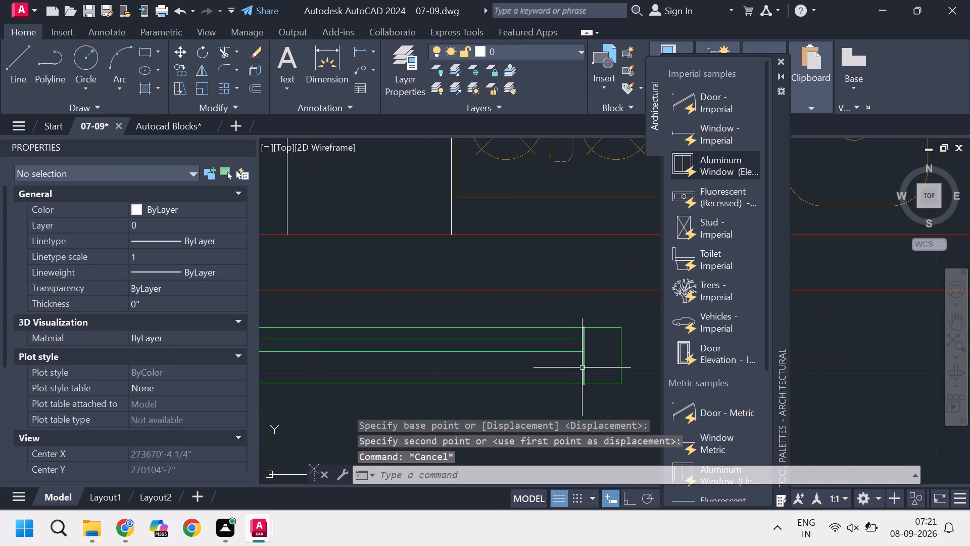
Move both glazing lines slightly further south, closer to the middle of the kitchen window's depth.
scroll(578, 358, up, 2)
drag(580, 372, 574, 363)
click(533, 303)
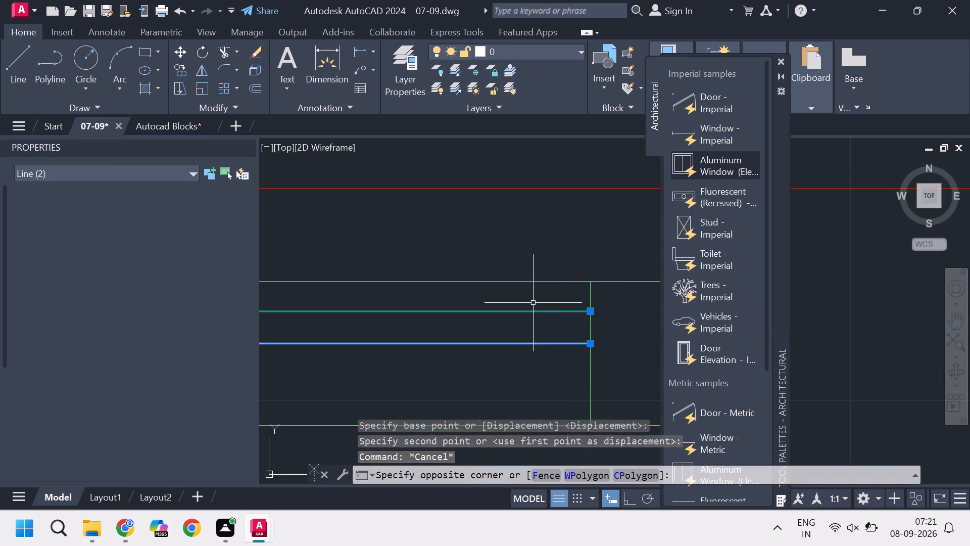
key(m)
key(Return)
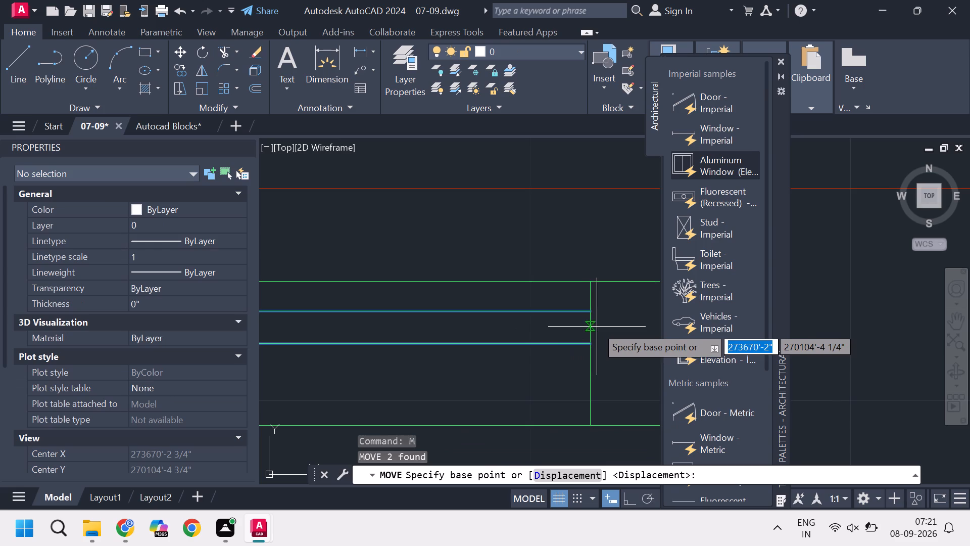
click(591, 329)
click(587, 341)
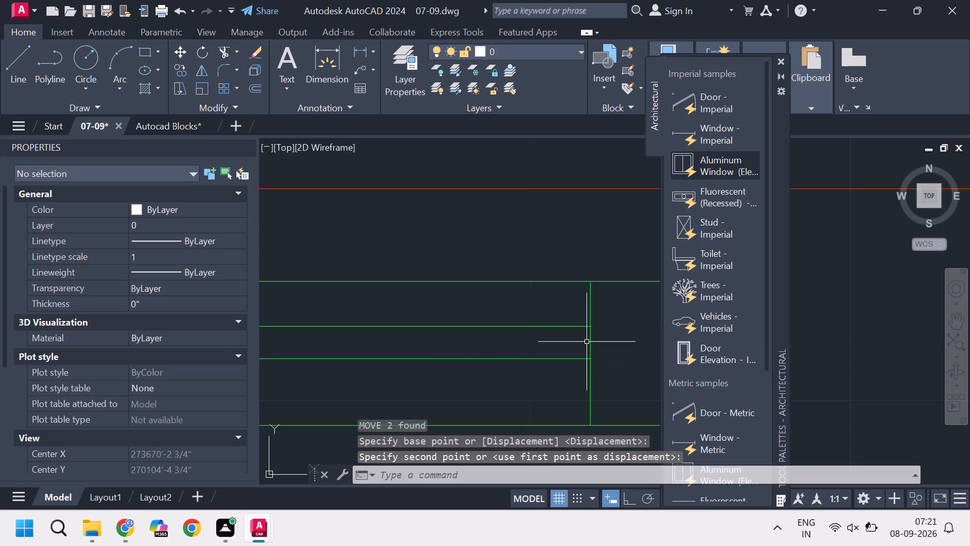
Move the whole kitchen window about 7 3/4" north-northeast into the southern wall, with its northern edge on the wall's inner line.
scroll(577, 361, down, 5)
click(619, 406)
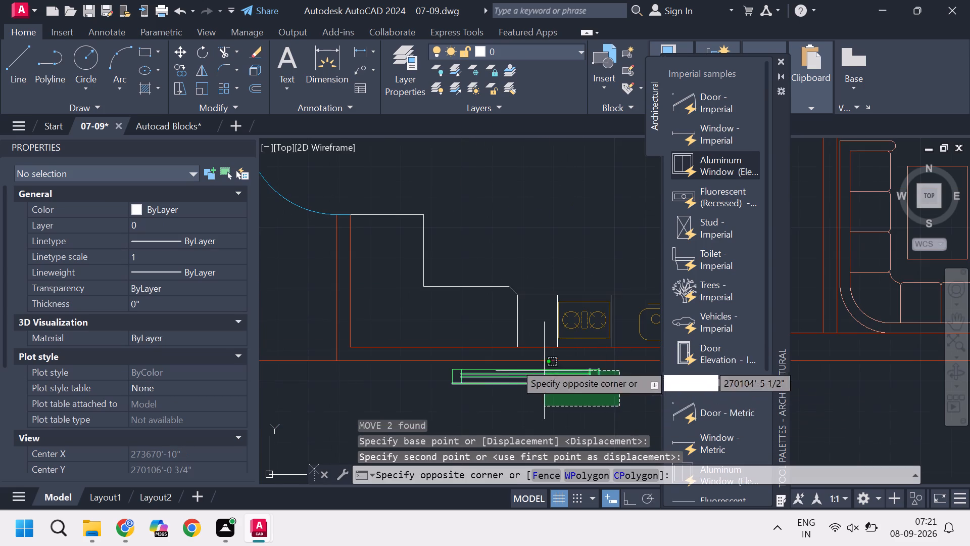
click(414, 366)
scroll(600, 396, up, 2)
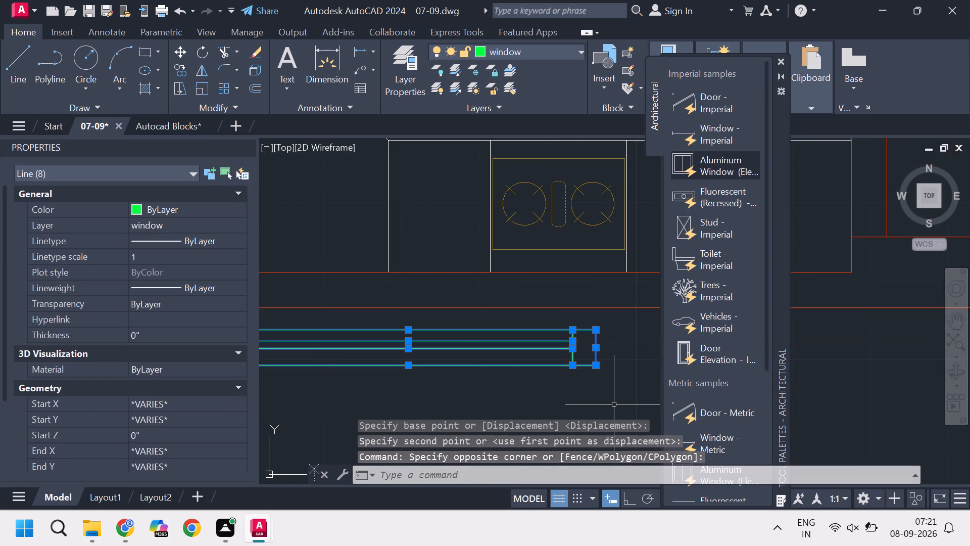
key(m)
key(Return)
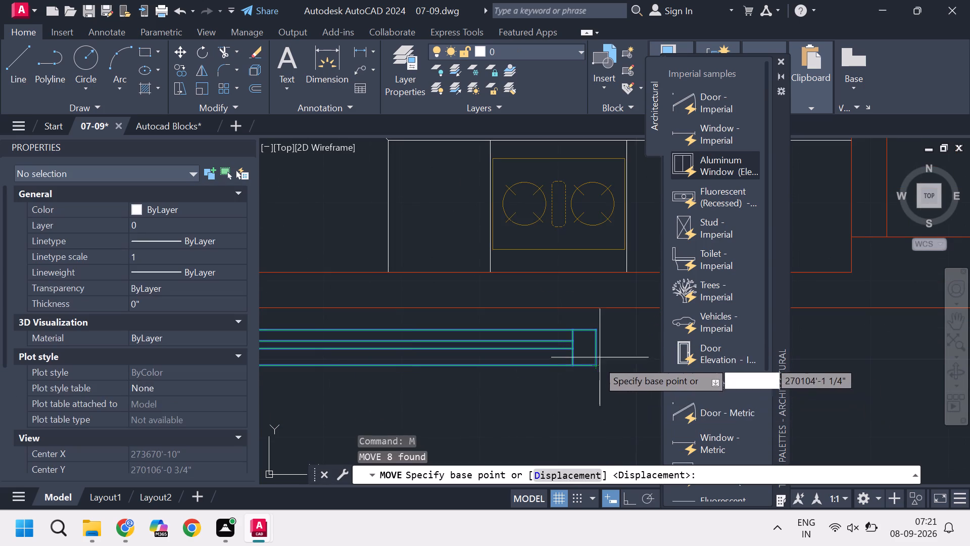
scroll(489, 370, down, 2)
scroll(464, 361, up, 3)
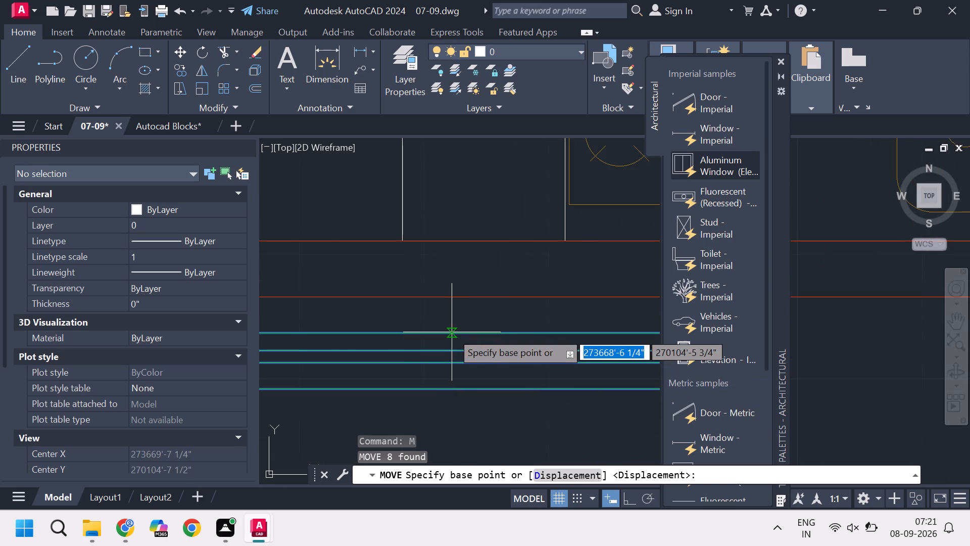
click(451, 331)
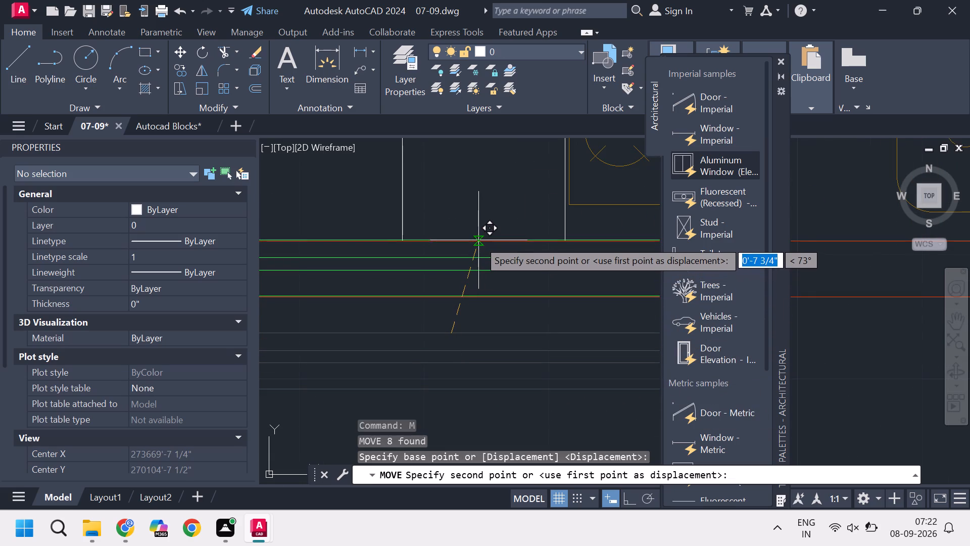
click(477, 242)
key(Escape)
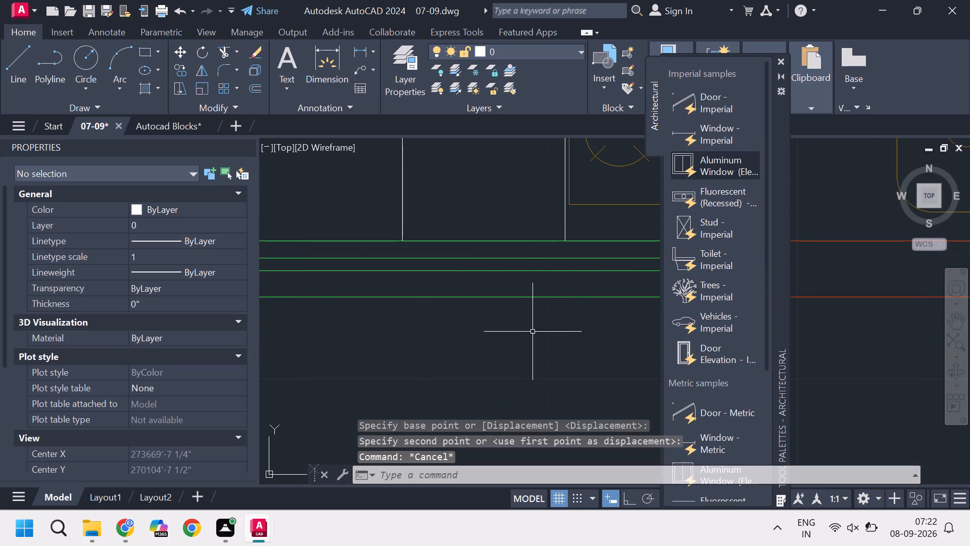
Save the 07-09 floor plan drawing.
scroll(527, 340, down, 4)
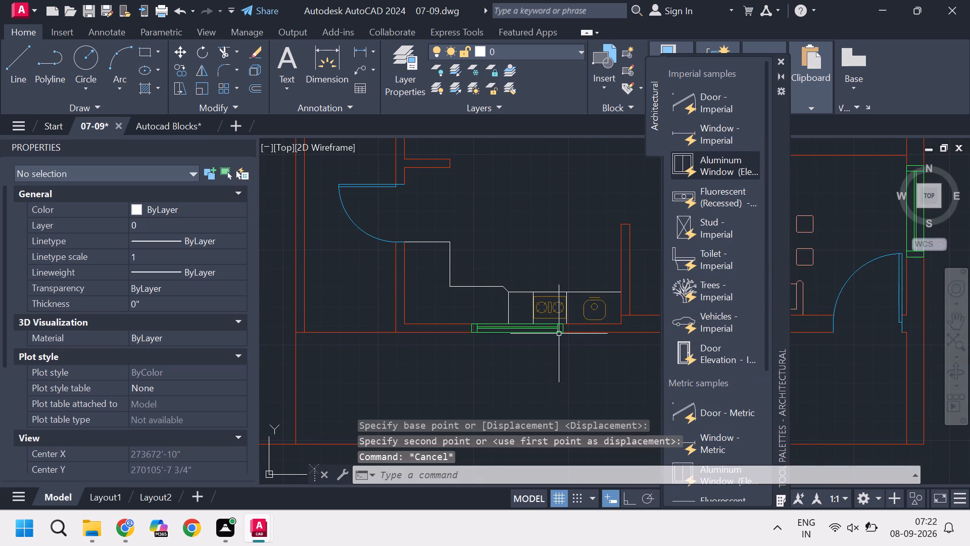
scroll(551, 331, up, 1)
scroll(581, 376, down, 4)
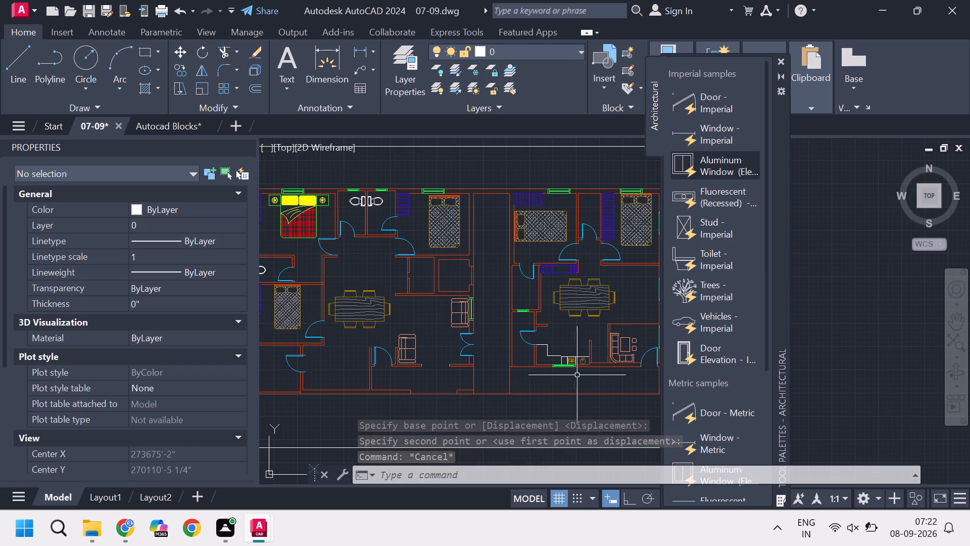
key(Escape)
key(Escape)
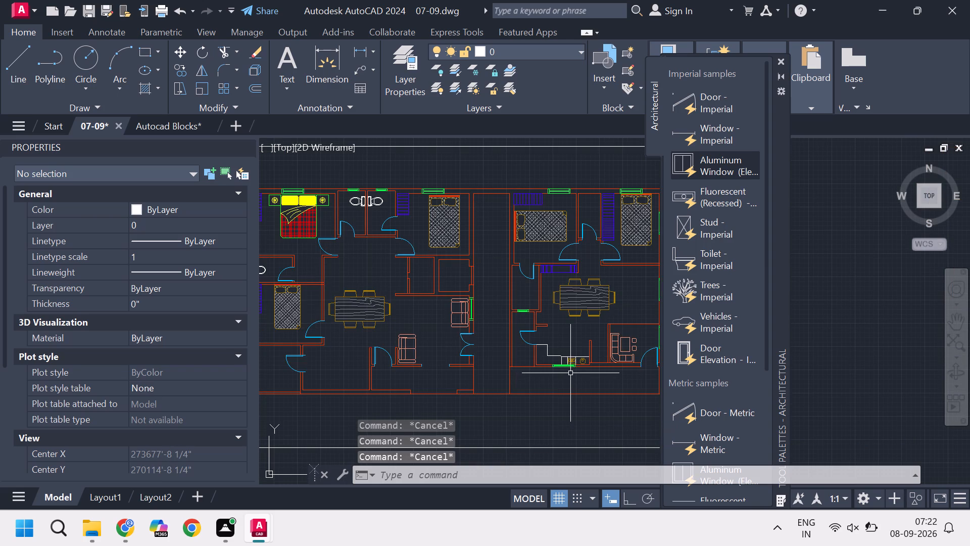
key(ctrl+s)
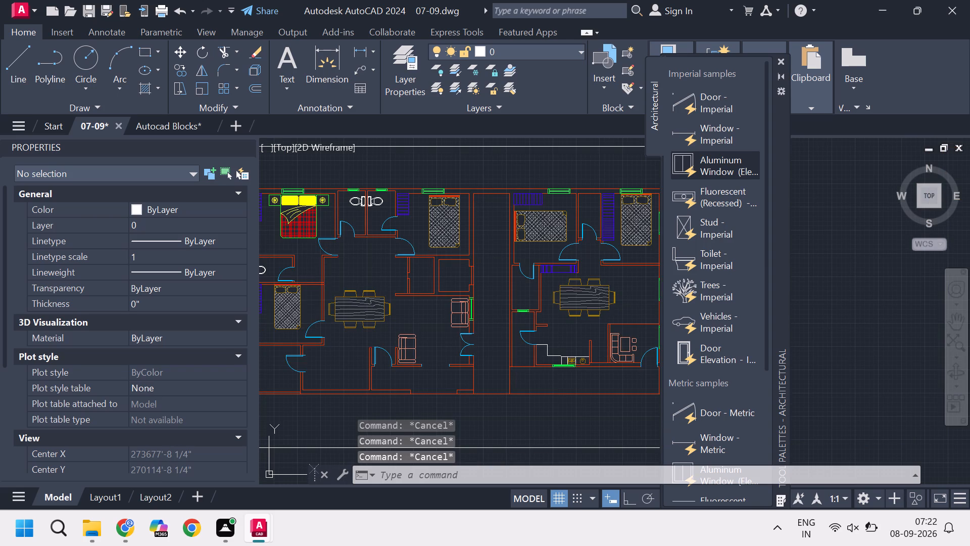
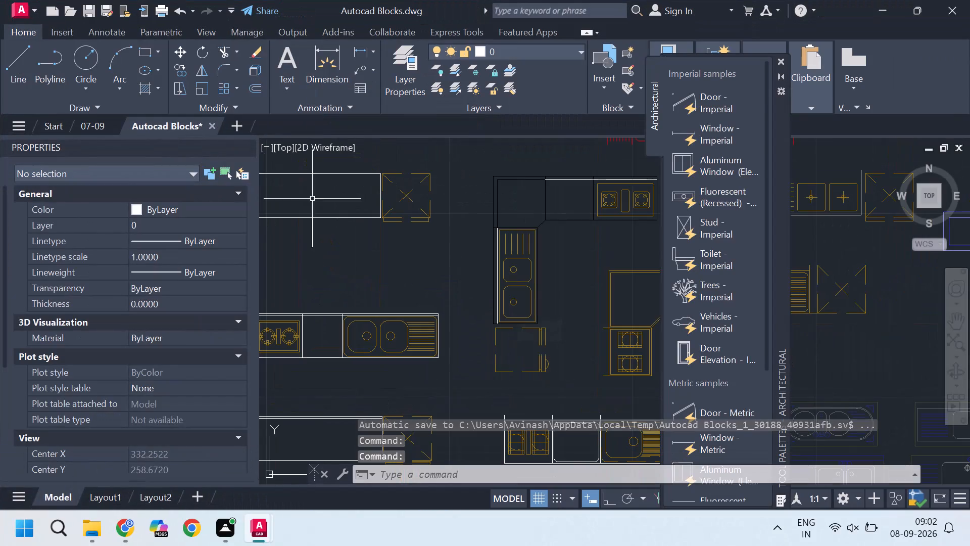
Switch back to the 07-09 floor plan drawing and close the architectural tool palettes to clear the view.
click(91, 121)
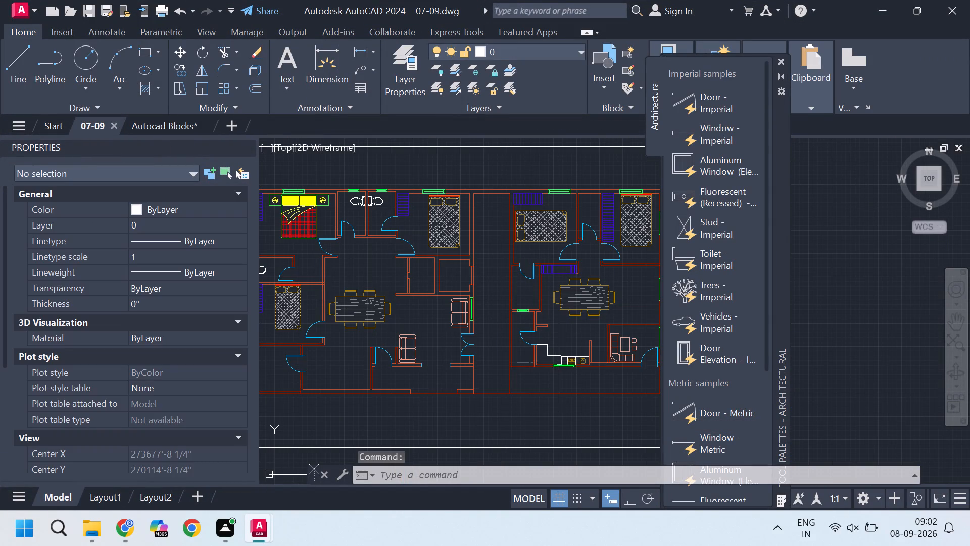
scroll(426, 278, down, 1)
scroll(432, 238, up, 1)
scroll(554, 328, down, 1)
scroll(290, 375, up, 2)
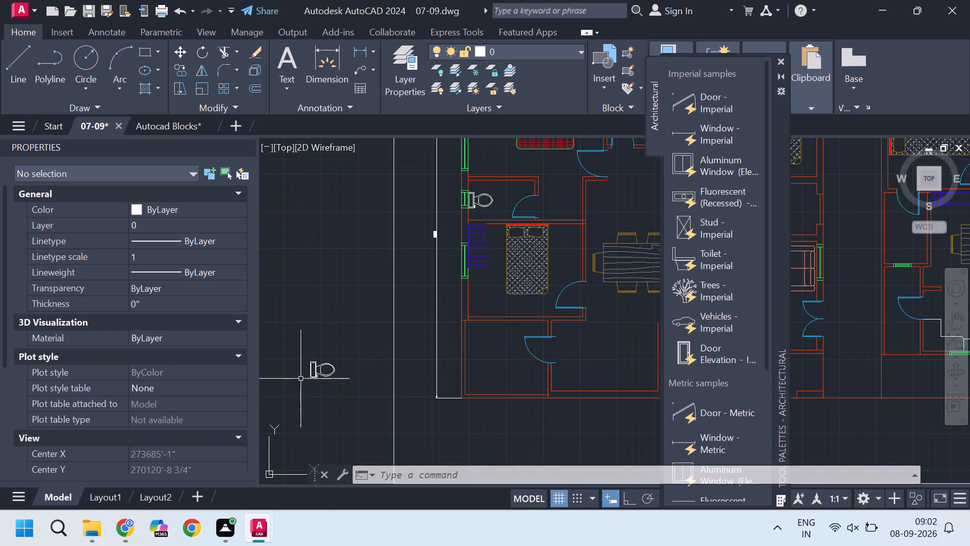
scroll(343, 383, down, 2)
scroll(465, 335, up, 1)
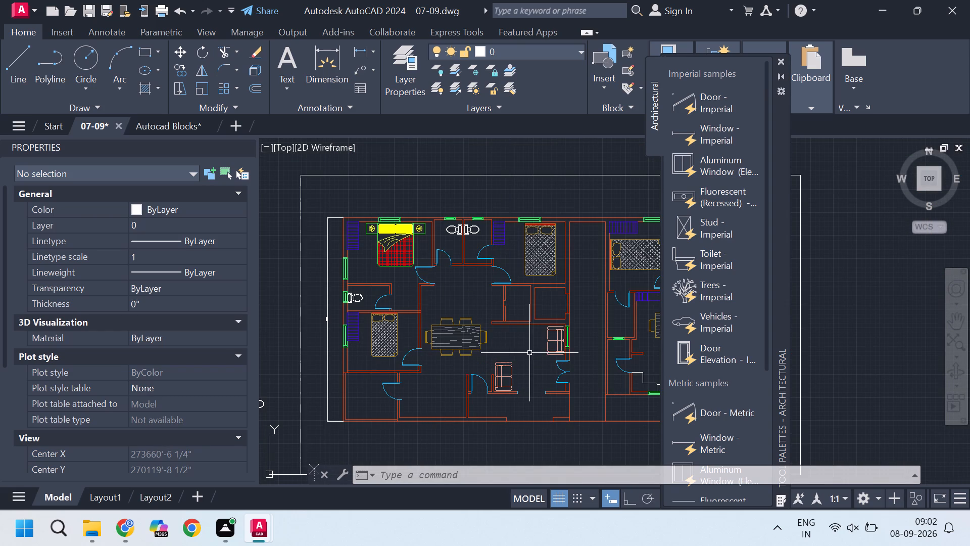
scroll(529, 353, up, 1)
scroll(466, 338, down, 1)
scroll(441, 302, up, 1)
scroll(441, 302, down, 1)
click(780, 61)
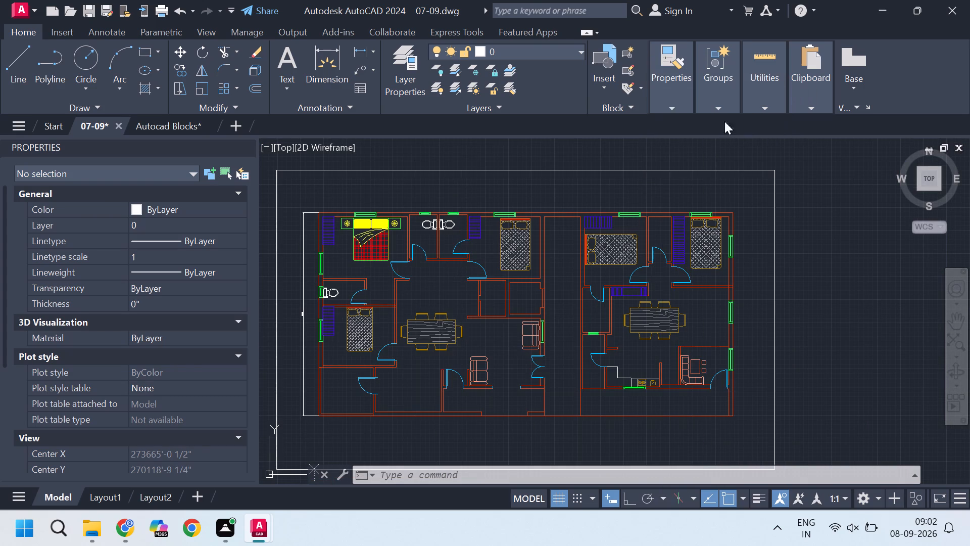
Modify the ISO-25 dimension style so its first and second arrowheads are Architectural tick.
scroll(559, 209, up, 1)
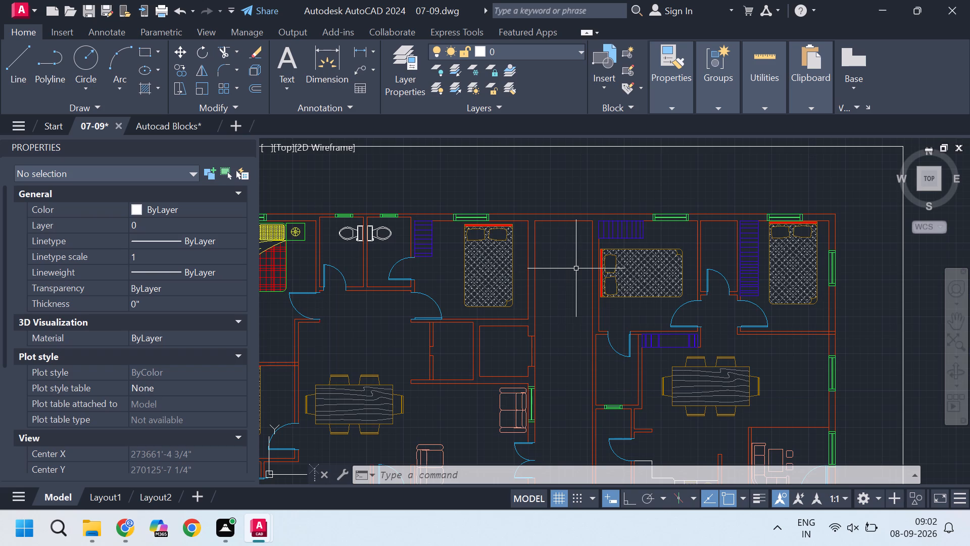
scroll(576, 268, down, 1)
key(d)
key(Return)
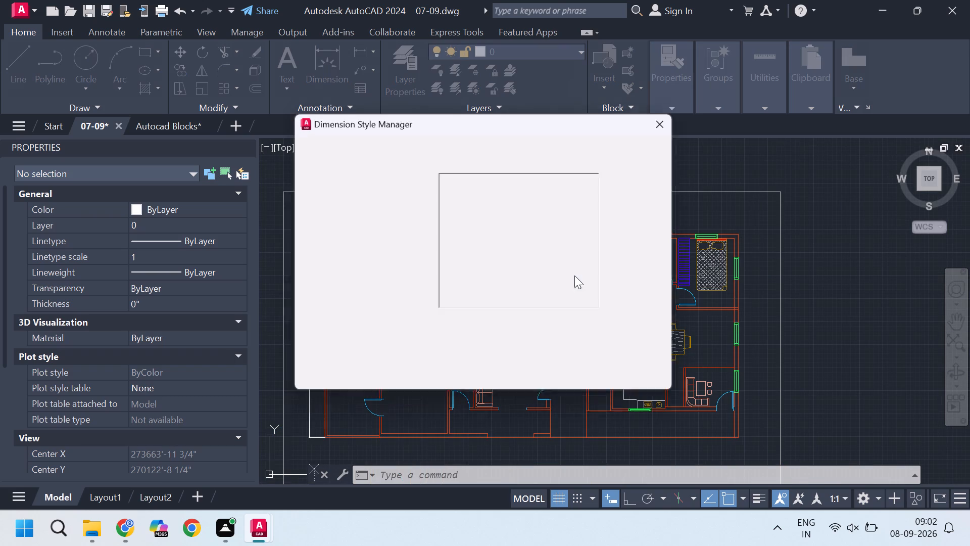
click(663, 224)
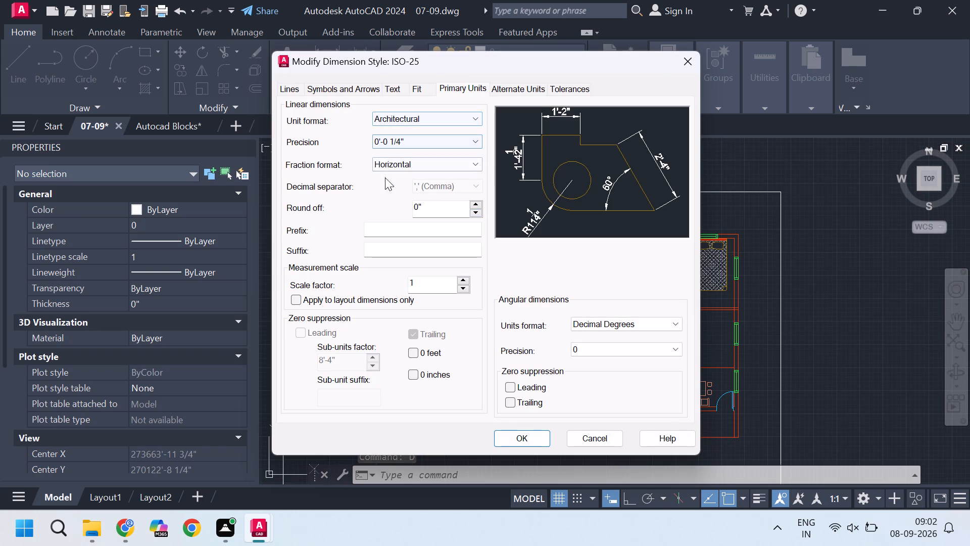
click(349, 90)
click(374, 134)
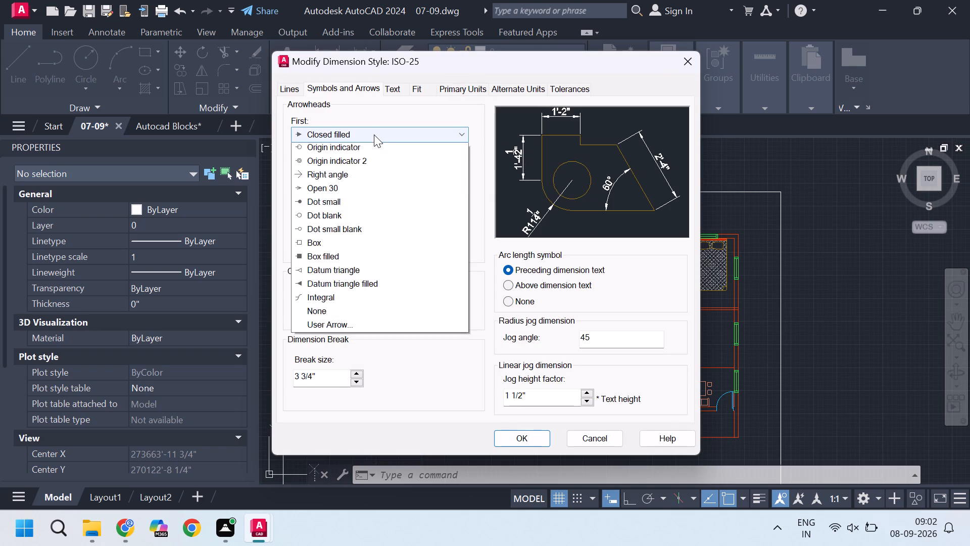
click(353, 203)
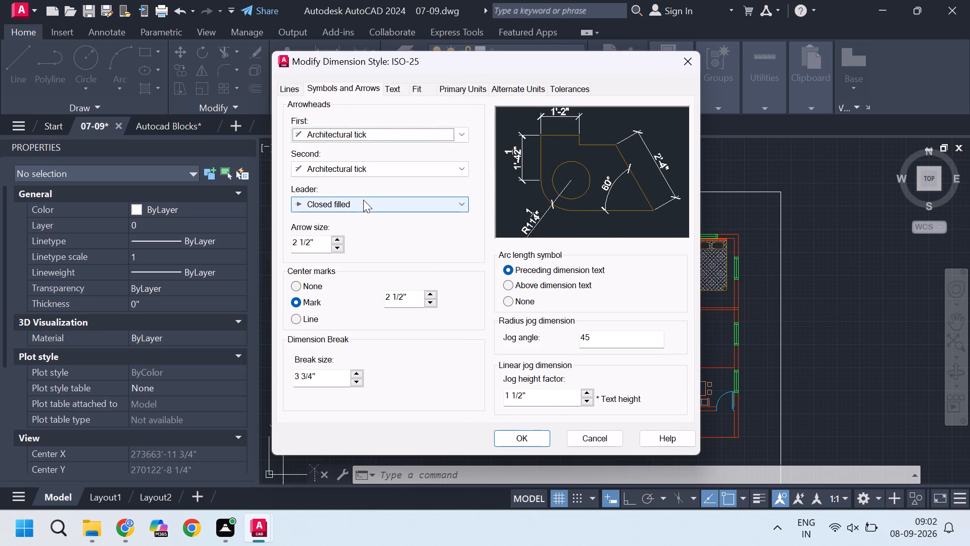
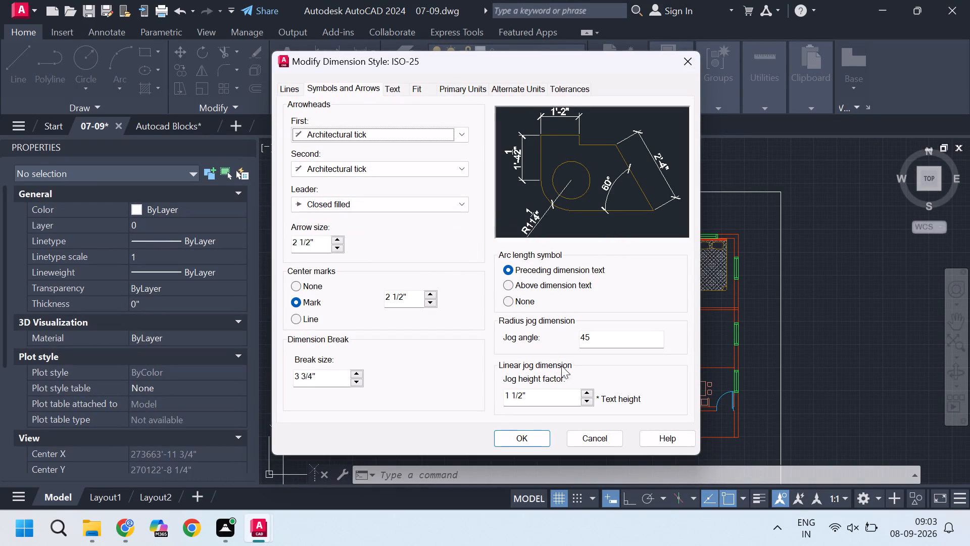
Review the remaining ISO-25 dimension style settings, accept the modified style, and set ISO-25 as the current dimension style.
click(296, 87)
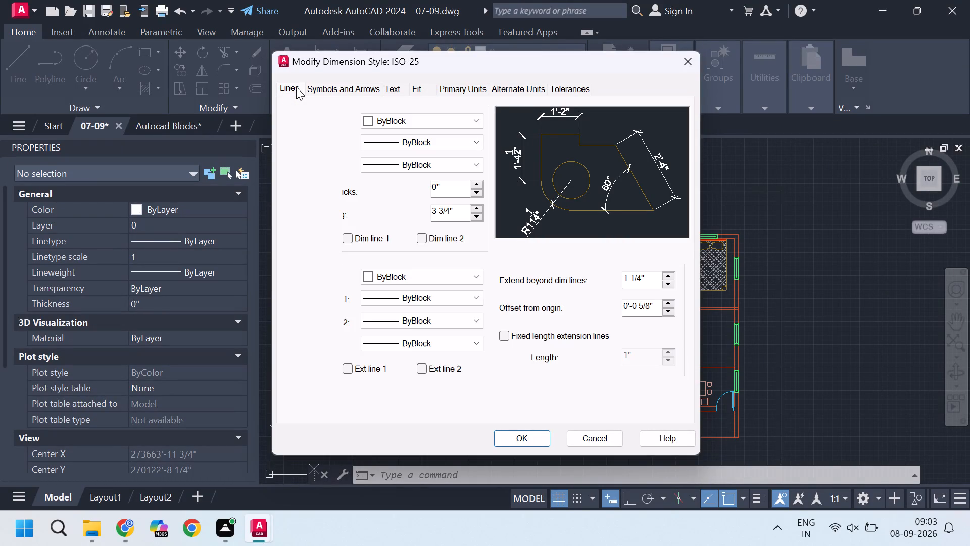
click(393, 87)
click(414, 88)
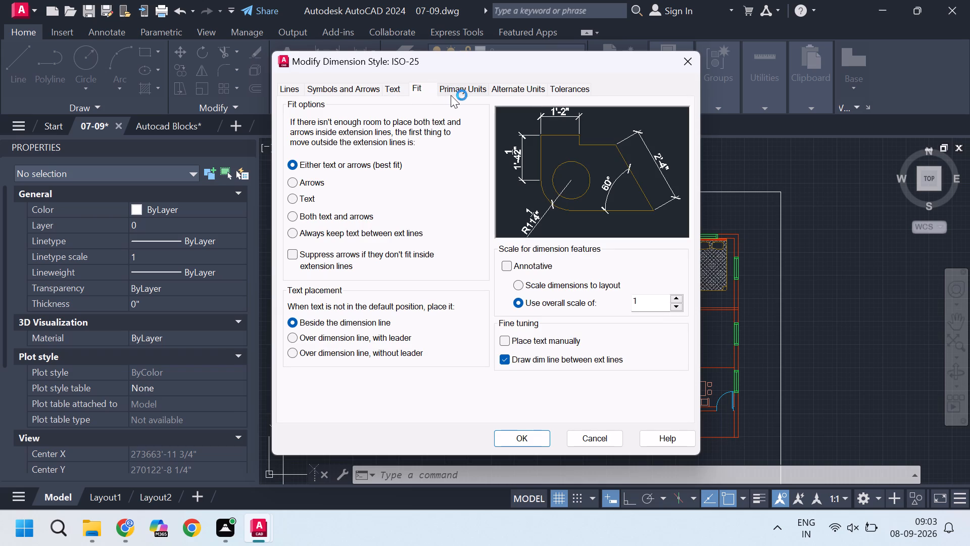
click(462, 93)
click(502, 92)
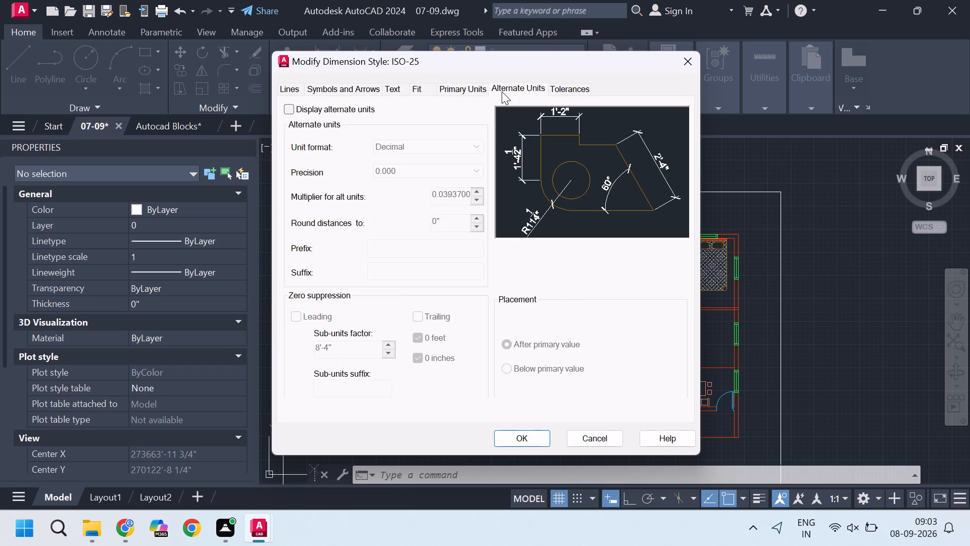
click(564, 90)
click(542, 439)
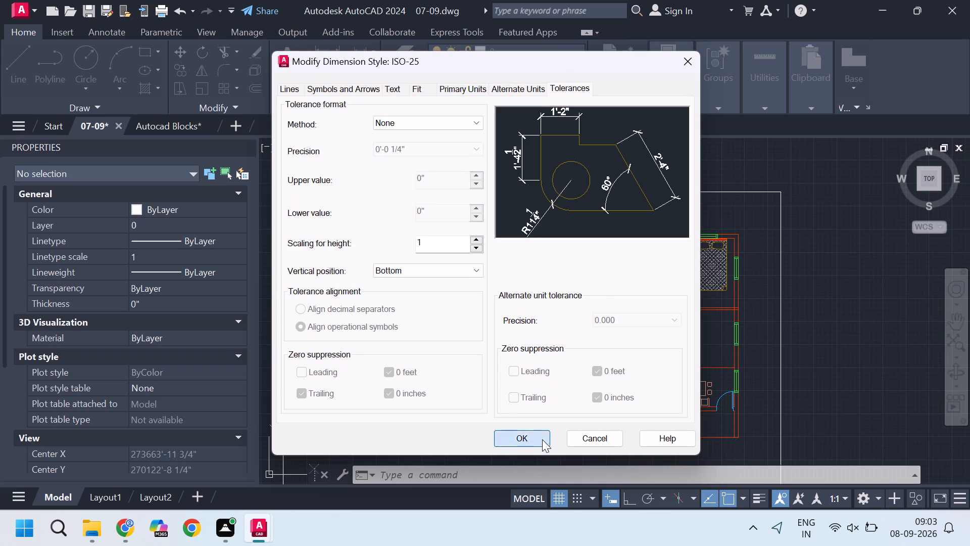
click(651, 178)
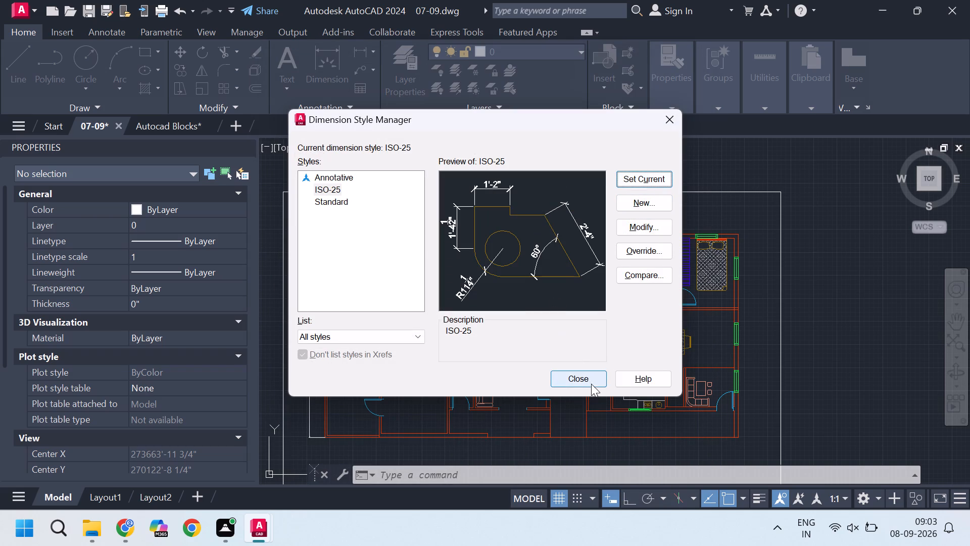
click(589, 377)
Examine the overall vertical dimension beside the floor plan's outer wall, checking its text and ticks against the whole plan.
scroll(481, 252, down, 1)
scroll(429, 237, up, 3)
scroll(423, 297, down, 2)
scroll(348, 351, up, 2)
middle_drag(356, 393, 453, 306)
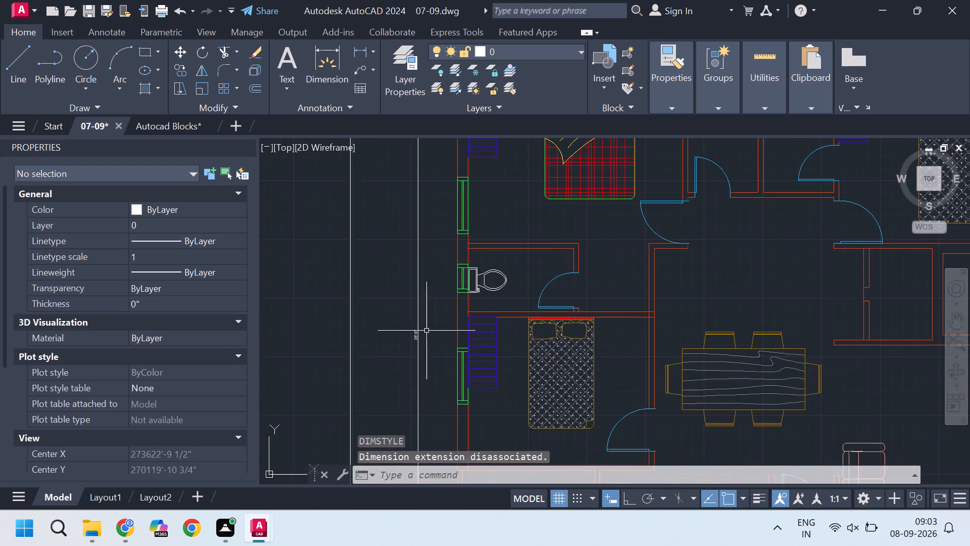
scroll(426, 334, up, 3)
scroll(384, 359, down, 3)
scroll(394, 231, down, 1)
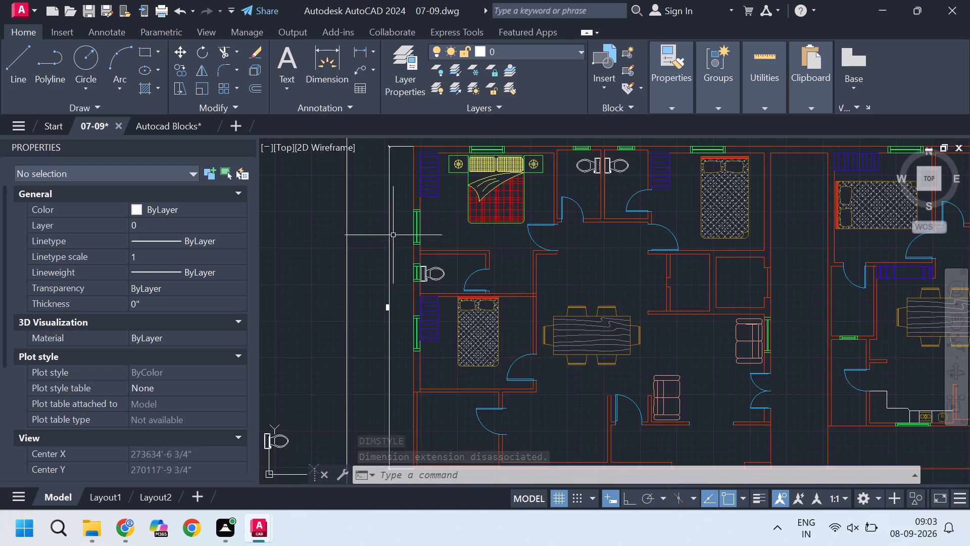
scroll(384, 144, up, 3)
scroll(395, 187, down, 3)
scroll(402, 354, up, 3)
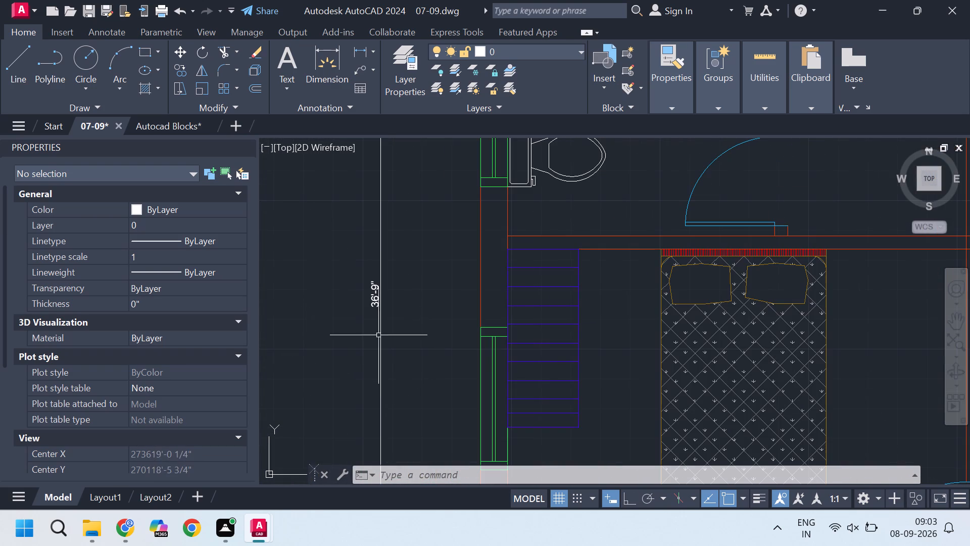
scroll(398, 310, down, 1)
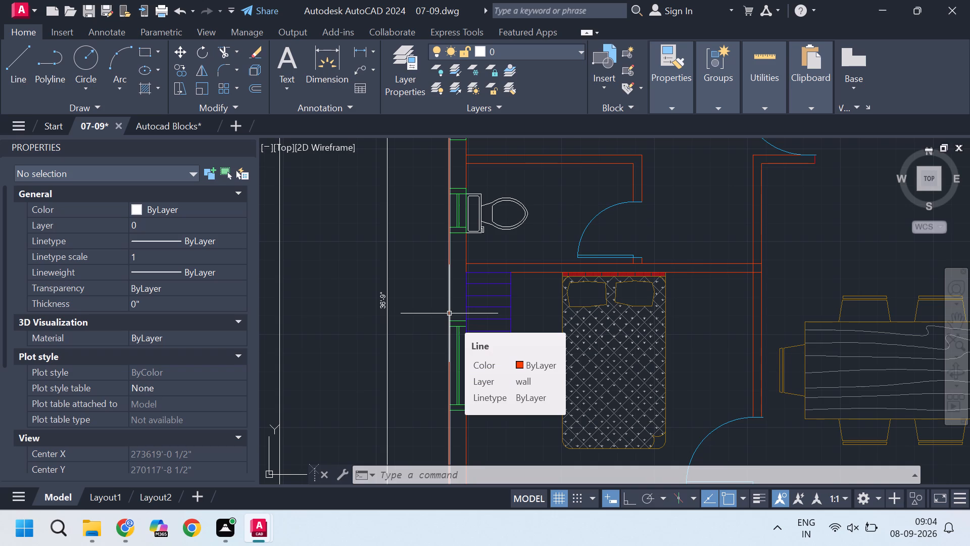
scroll(449, 312, down, 2)
scroll(513, 288, down, 2)
scroll(591, 287, up, 1)
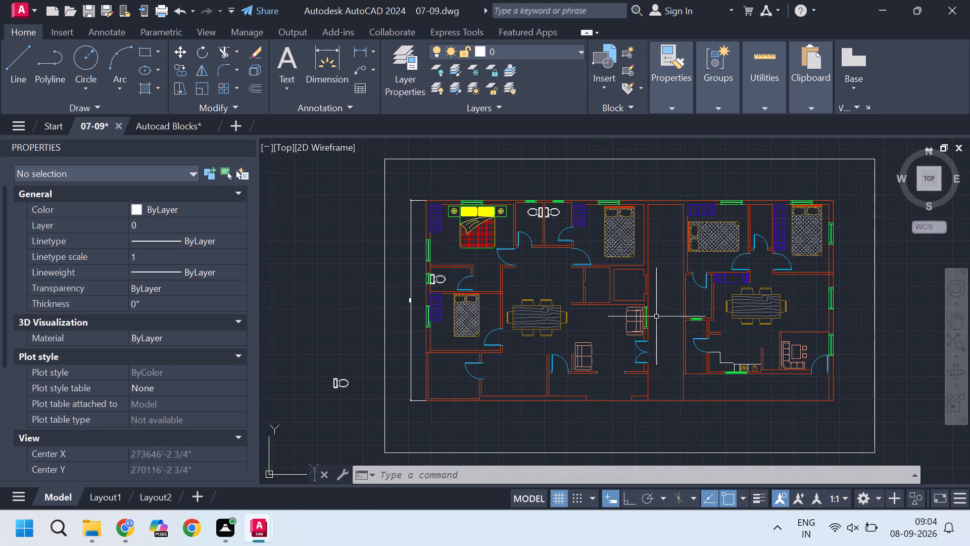
middle_drag(653, 317, 533, 317)
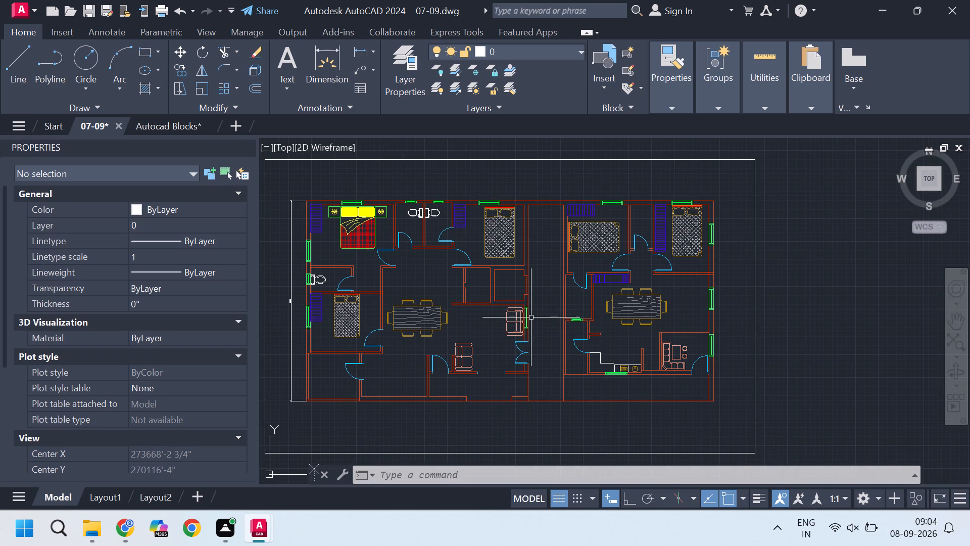
scroll(528, 318, down, 1)
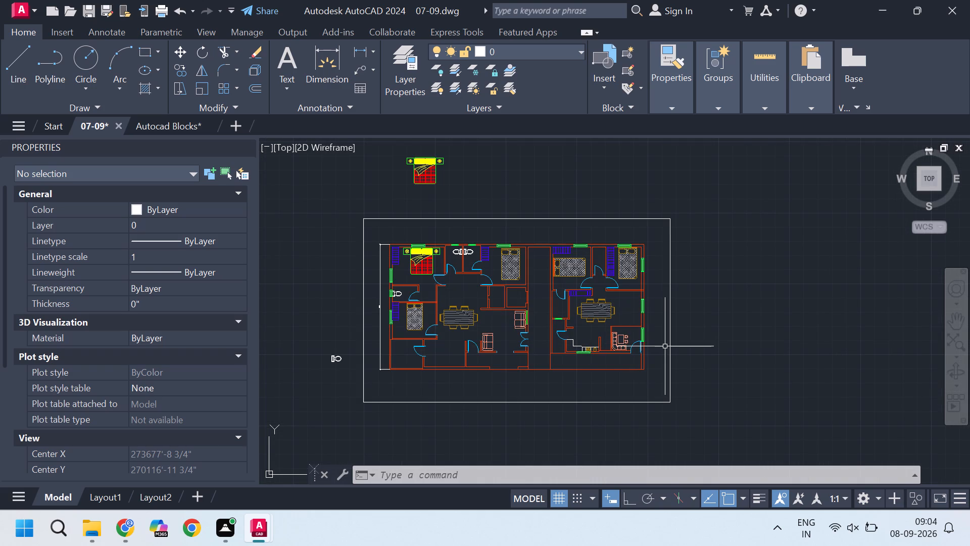
scroll(618, 324, up, 1)
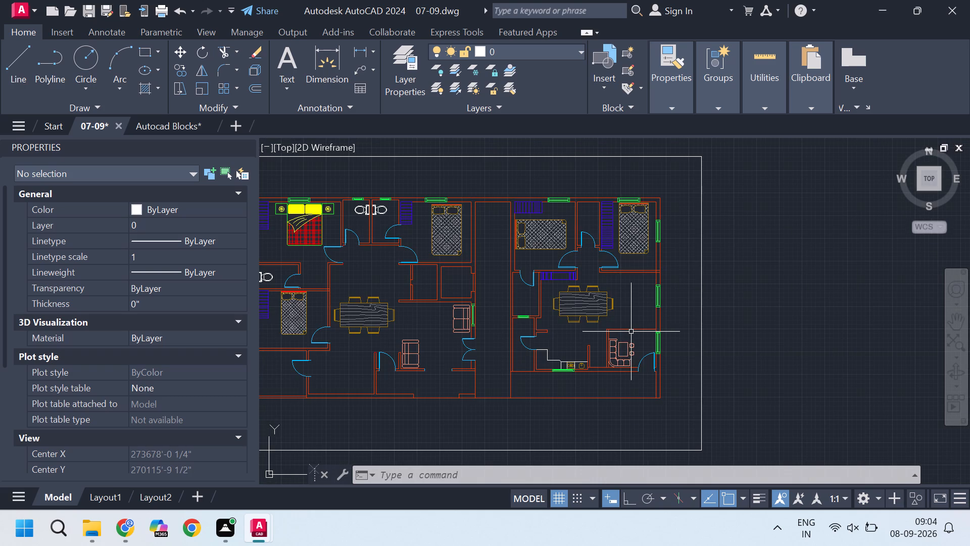
Switch to the Autocad Blocks drawing and look through the bath fixtures in its Kitchens & Baths section.
click(168, 124)
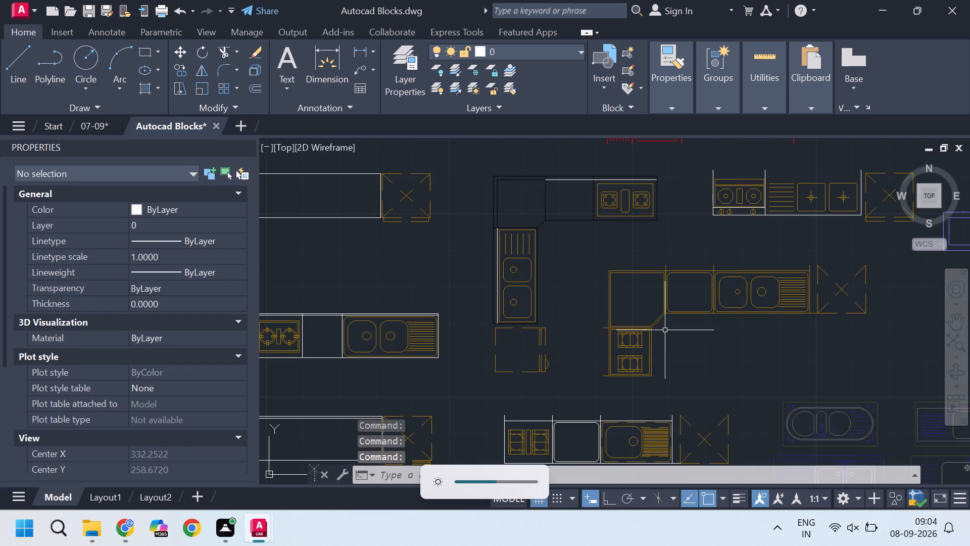
scroll(625, 321, down, 4)
scroll(619, 328, up, 1)
scroll(646, 345, down, 3)
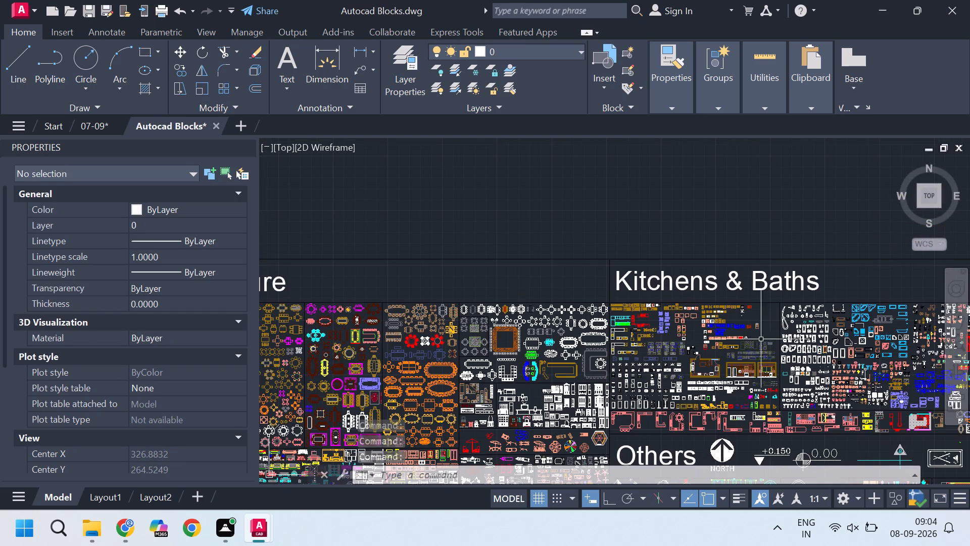
scroll(827, 353, up, 5)
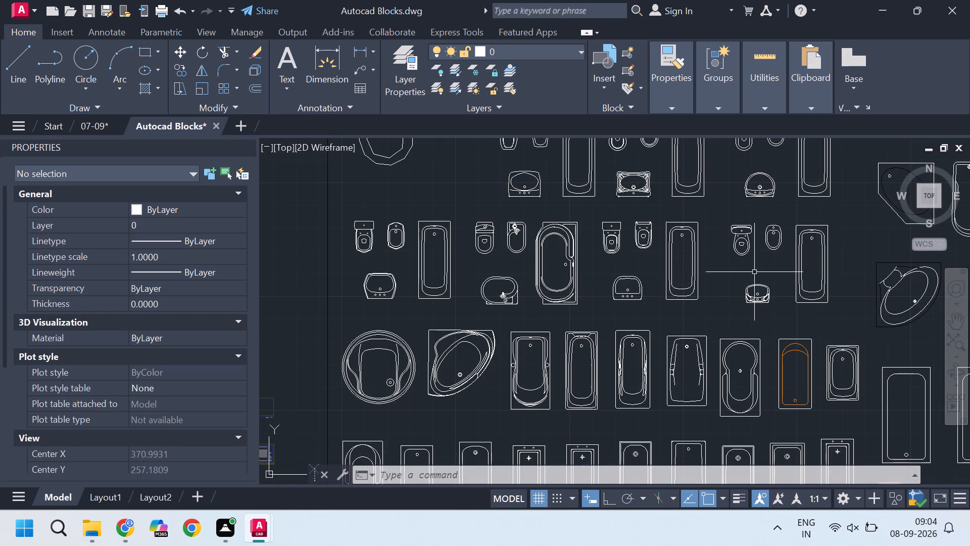
scroll(639, 285, up, 1)
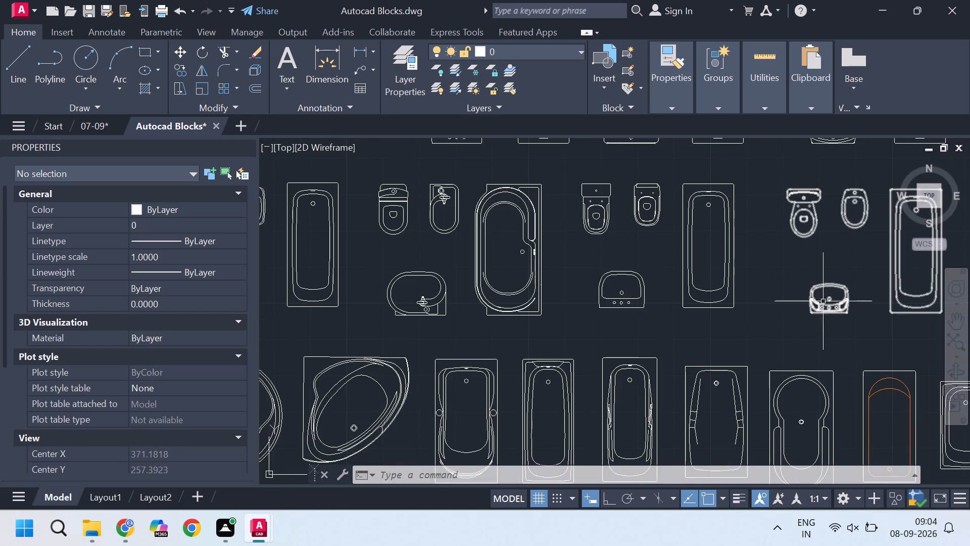
scroll(669, 330, down, 2)
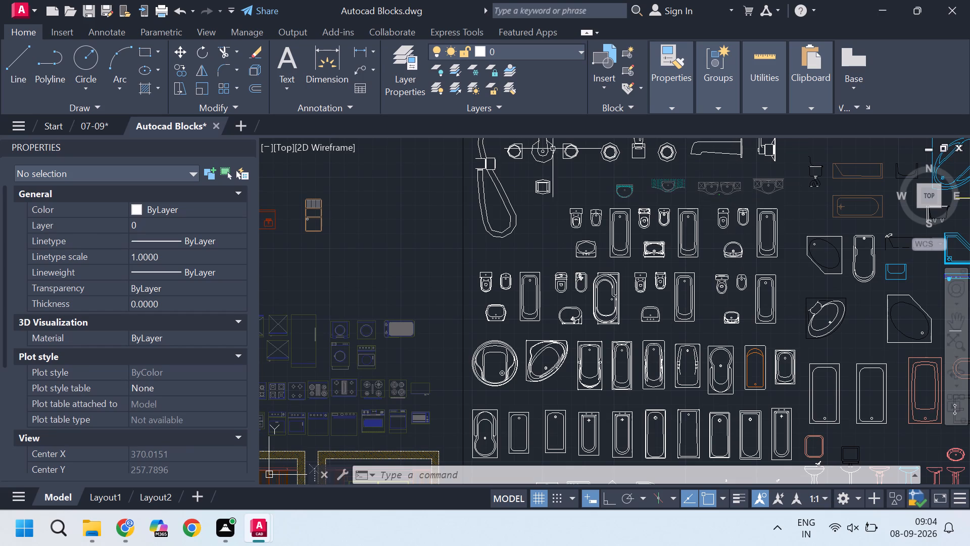
scroll(580, 241, down, 1)
middle_drag(623, 232, 580, 297)
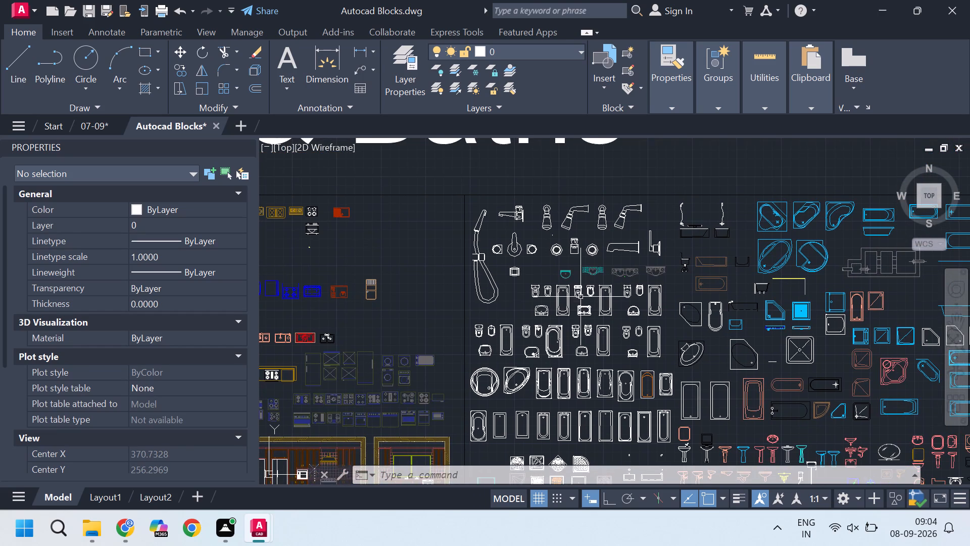
scroll(543, 365, up, 1)
scroll(493, 287, down, 2)
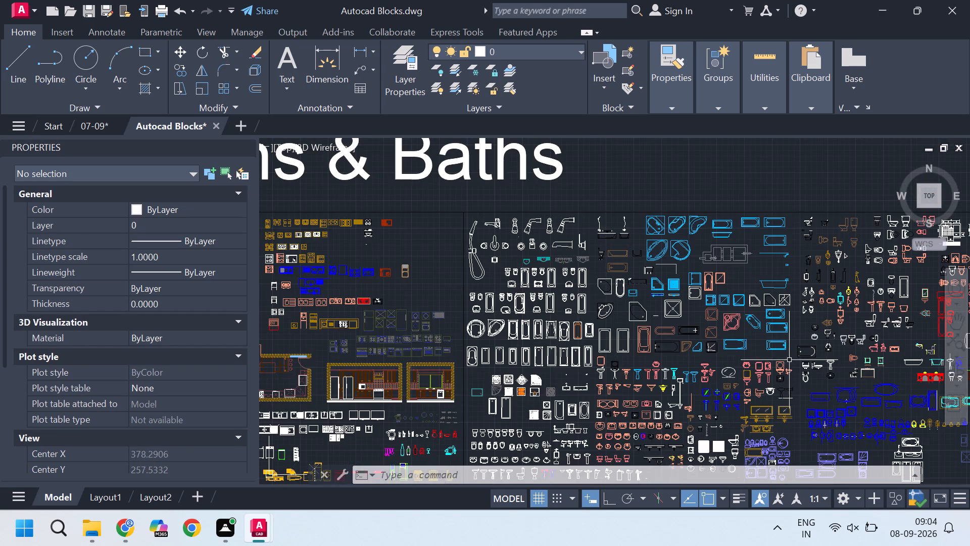
scroll(823, 339, up, 1)
scroll(814, 392, up, 3)
scroll(698, 349, down, 2)
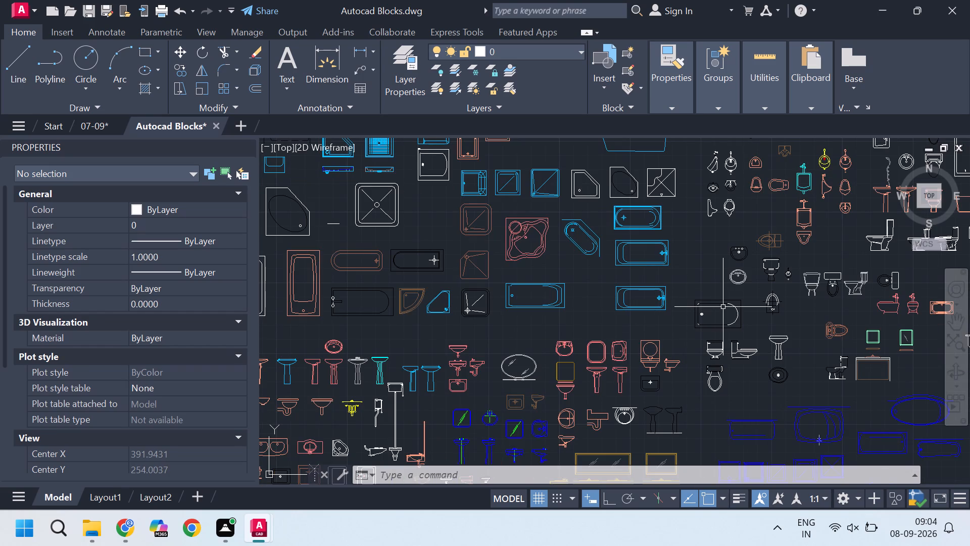
scroll(734, 308, down, 2)
scroll(781, 267, up, 1)
scroll(818, 240, up, 2)
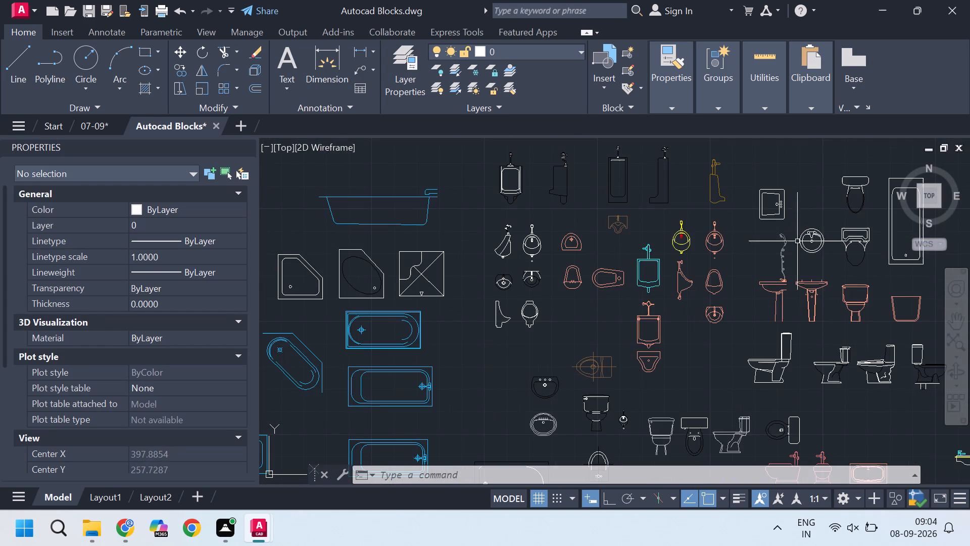
scroll(733, 247, down, 3)
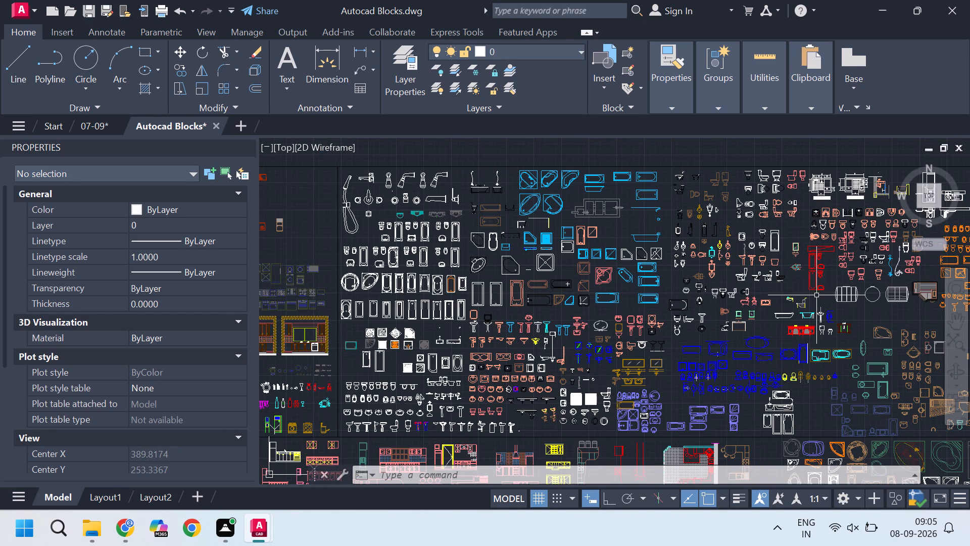
Examine the bath fixture blocks, comparing the toilets, bathtubs and rows of washbasins to find one suited to the floor plan.
scroll(385, 361, up, 3)
middle_drag(454, 386, 477, 352)
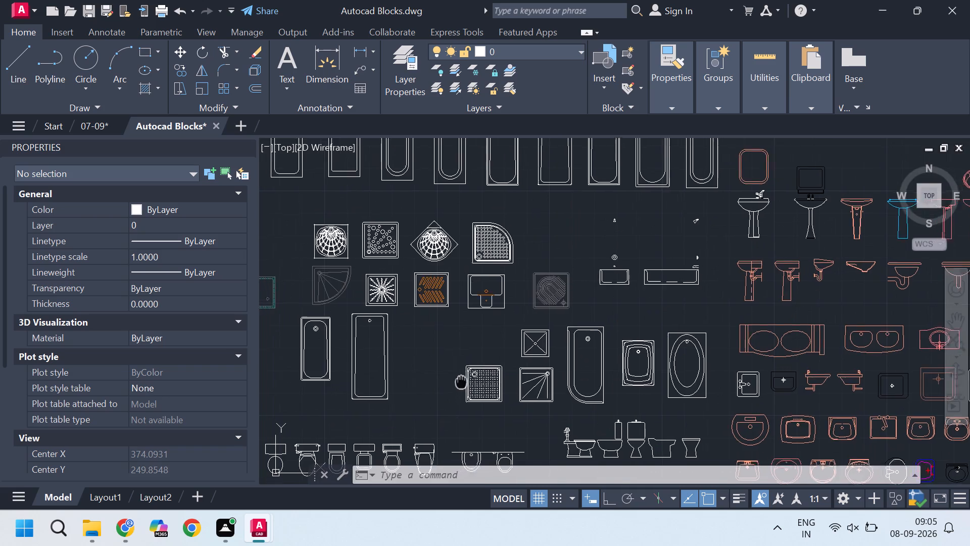
middle_drag(477, 352, 557, 238)
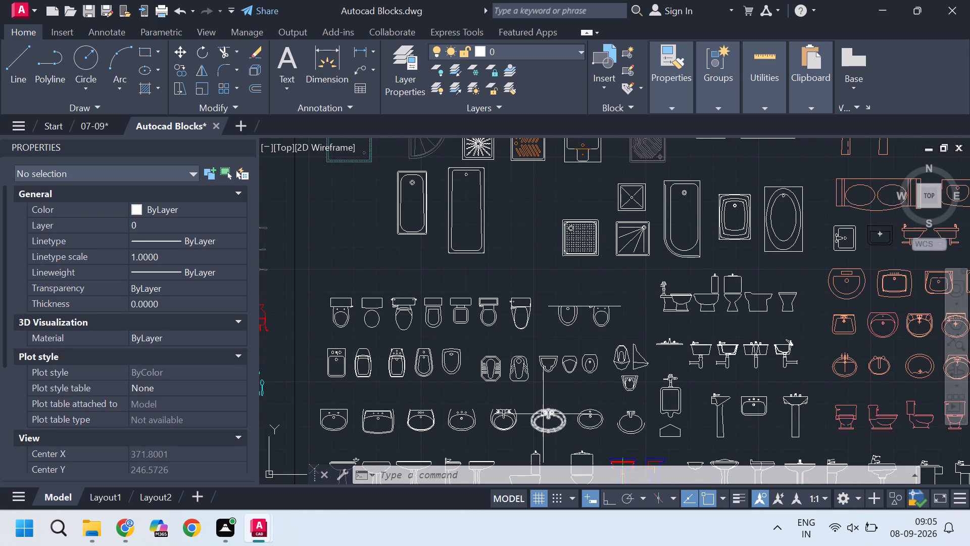
scroll(484, 414, up, 2)
scroll(545, 373, down, 1)
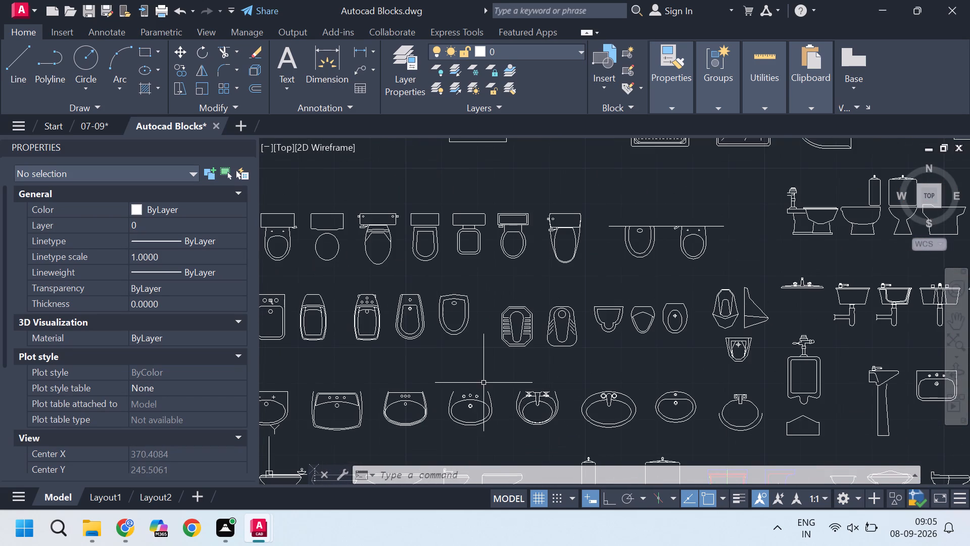
scroll(460, 378, down, 2)
scroll(715, 313, up, 2)
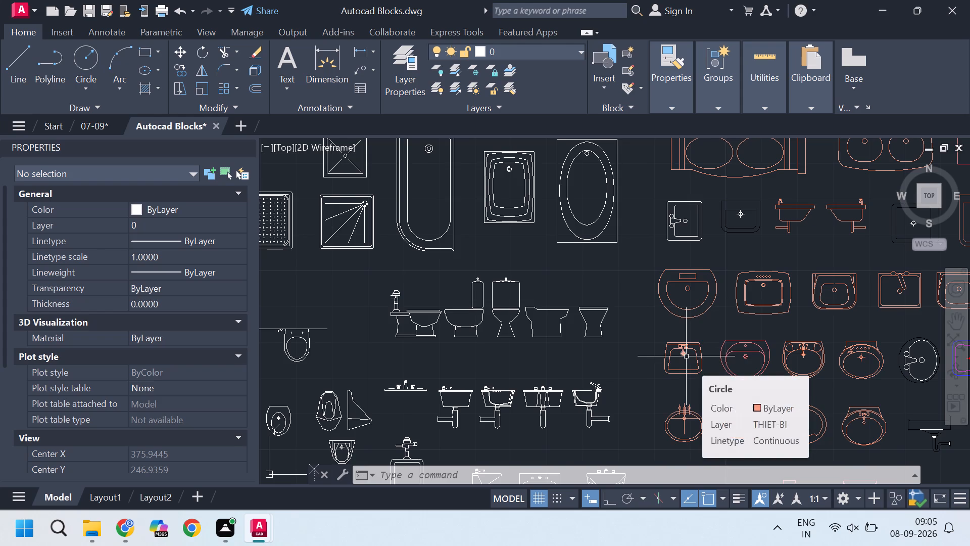
scroll(687, 355, up, 2)
scroll(588, 325, down, 1)
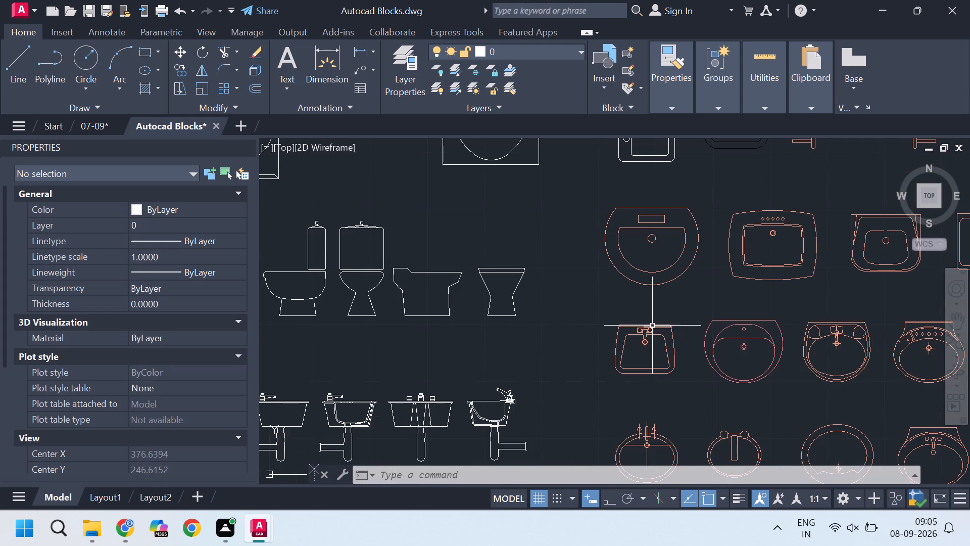
scroll(605, 321, down, 2)
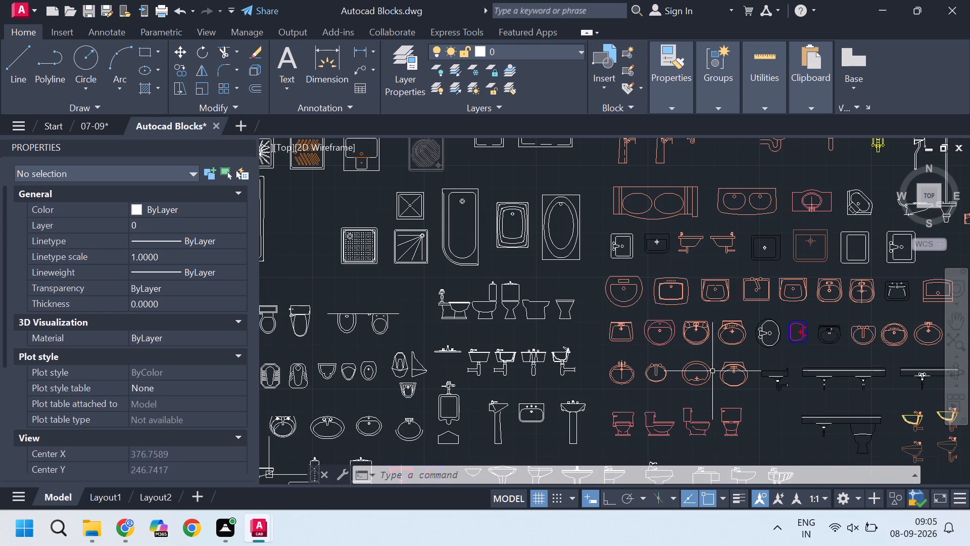
middle_drag(808, 328, 716, 330)
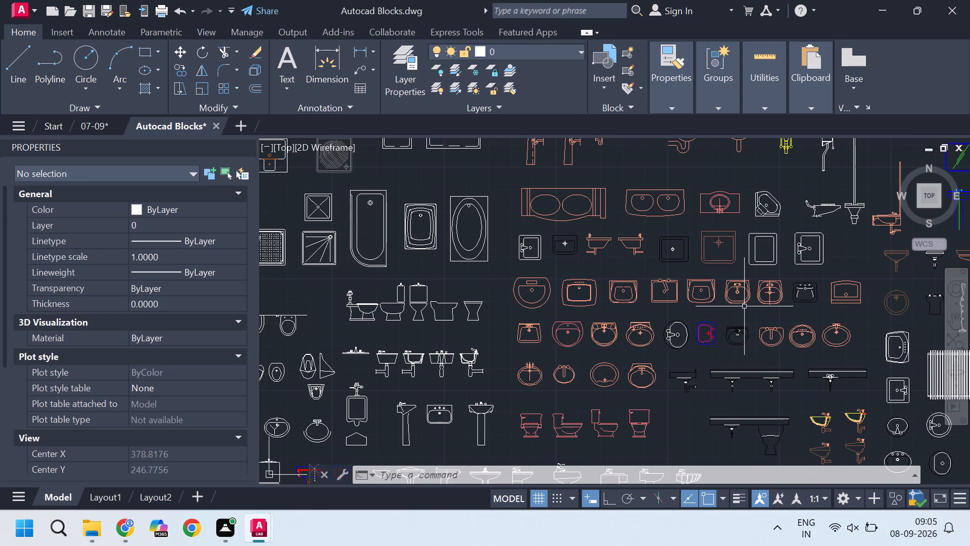
scroll(742, 294, up, 2)
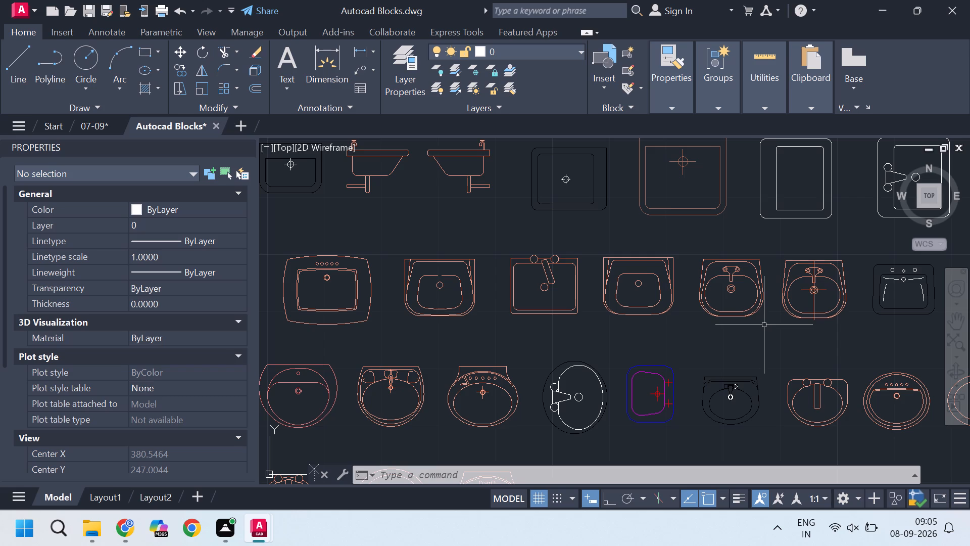
scroll(764, 325, down, 2)
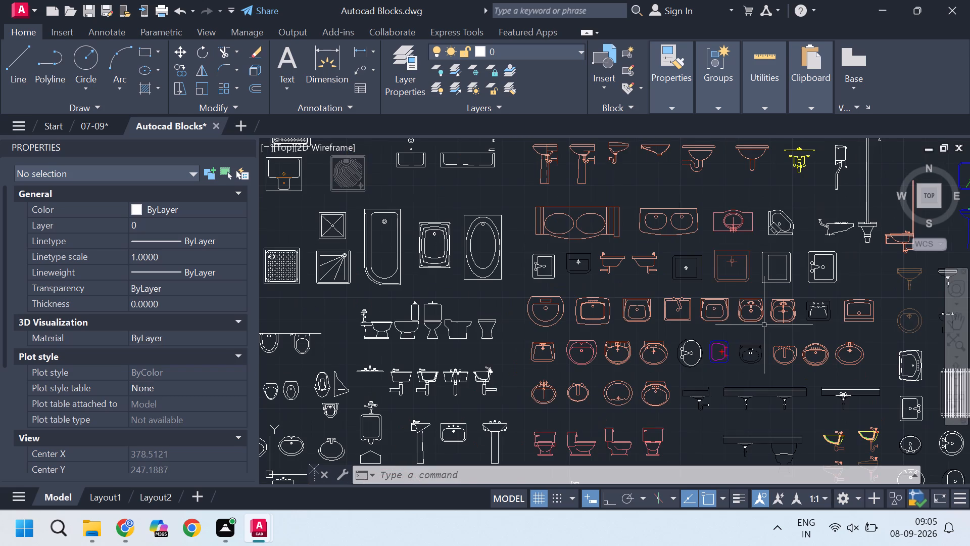
scroll(674, 371, up, 1)
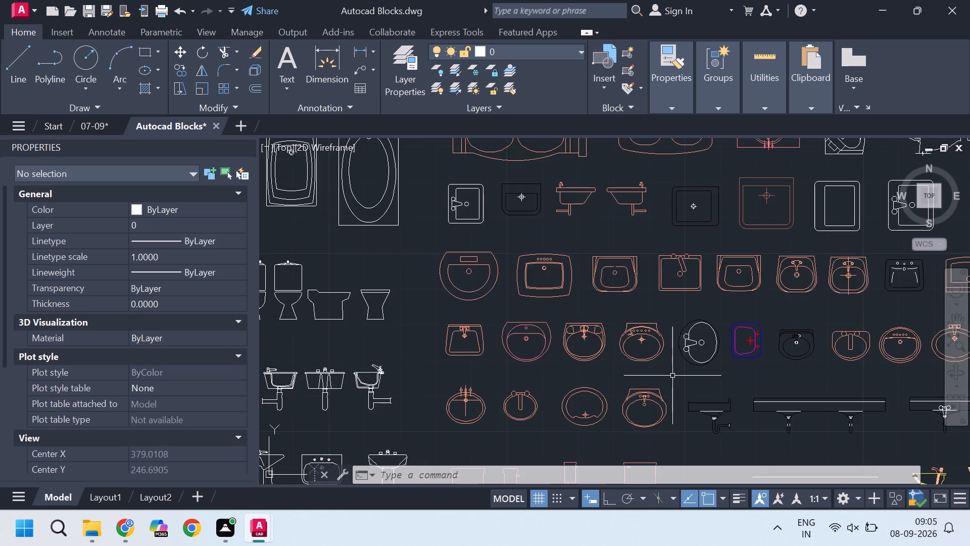
scroll(668, 379, up, 1)
scroll(669, 380, down, 1)
scroll(581, 355, down, 2)
scroll(524, 297, up, 2)
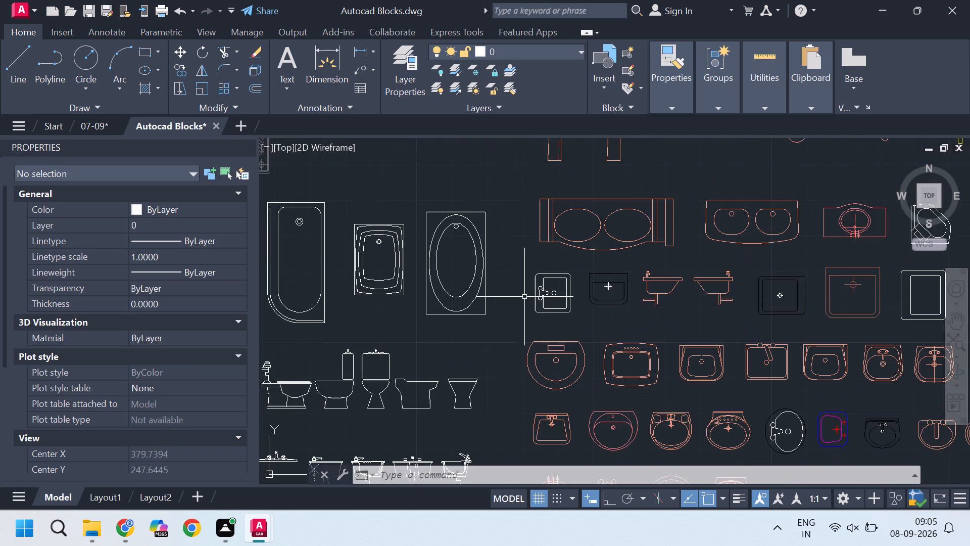
Copy the white rounded-rectangular washbasin with the side-mounted tap, beside the oval bathtub, to the clipboard.
scroll(524, 271, up, 1)
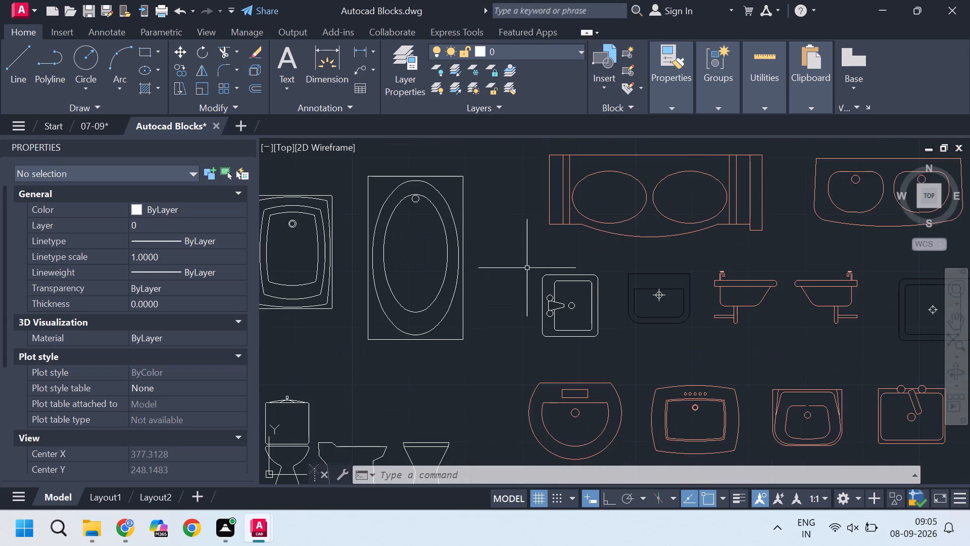
click(520, 261)
click(607, 351)
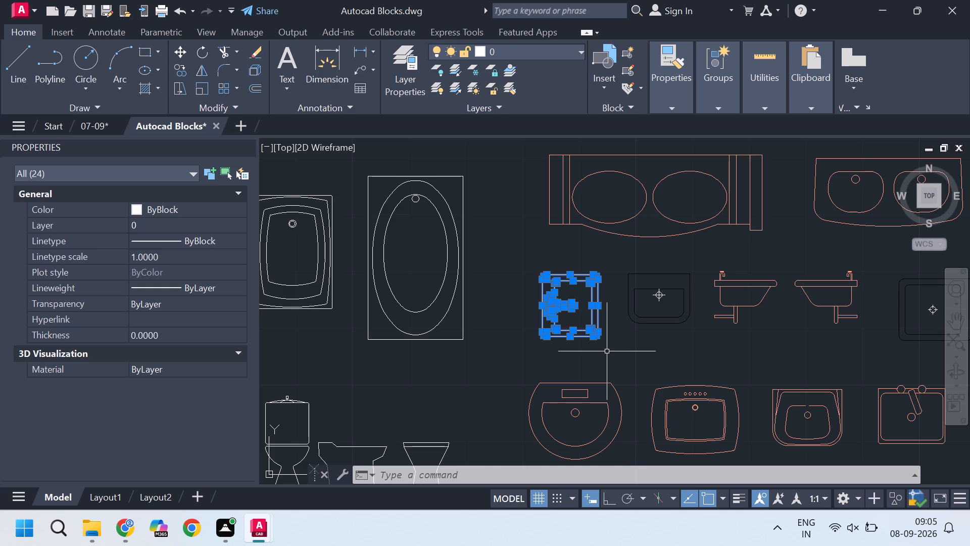
key(ctrl+c)
Paste the washbasin into the 07-09 drawing at the lower-left inner wall corner of the right-hand bathroom of the back-to-back pair.
click(99, 124)
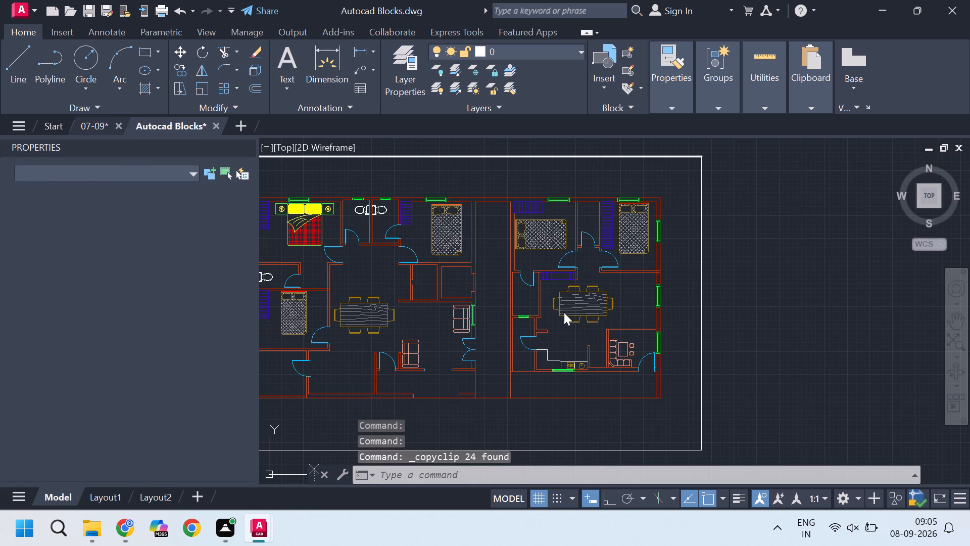
key(ctrl+v)
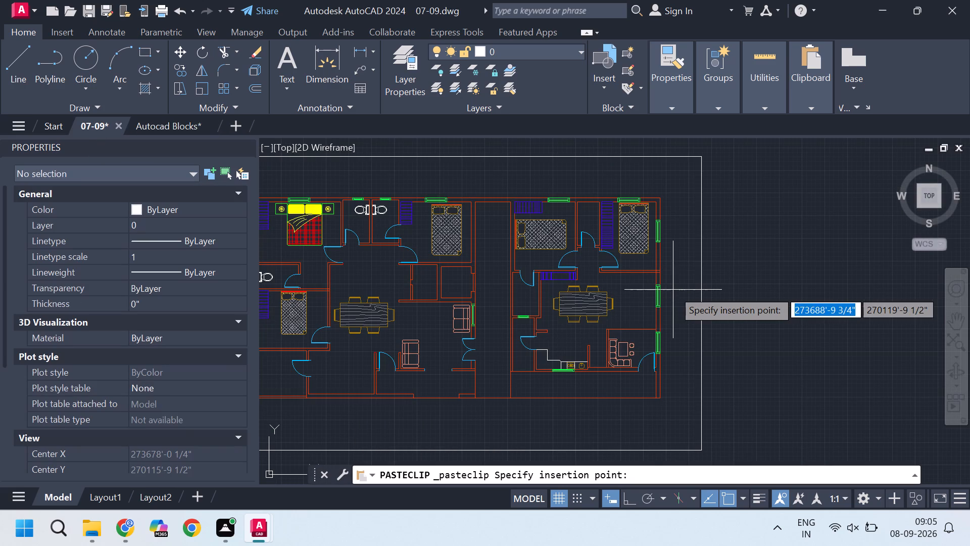
scroll(669, 292, up, 3)
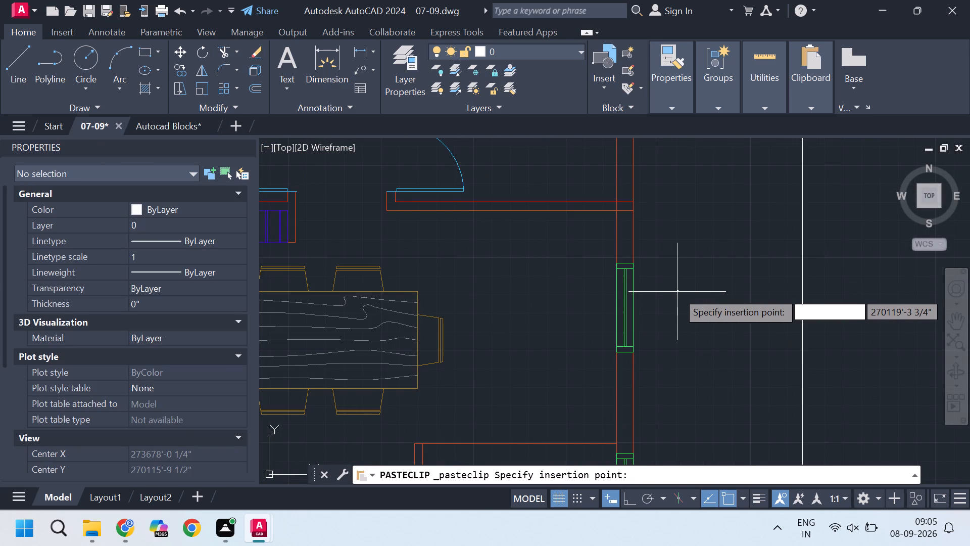
scroll(677, 292, down, 2)
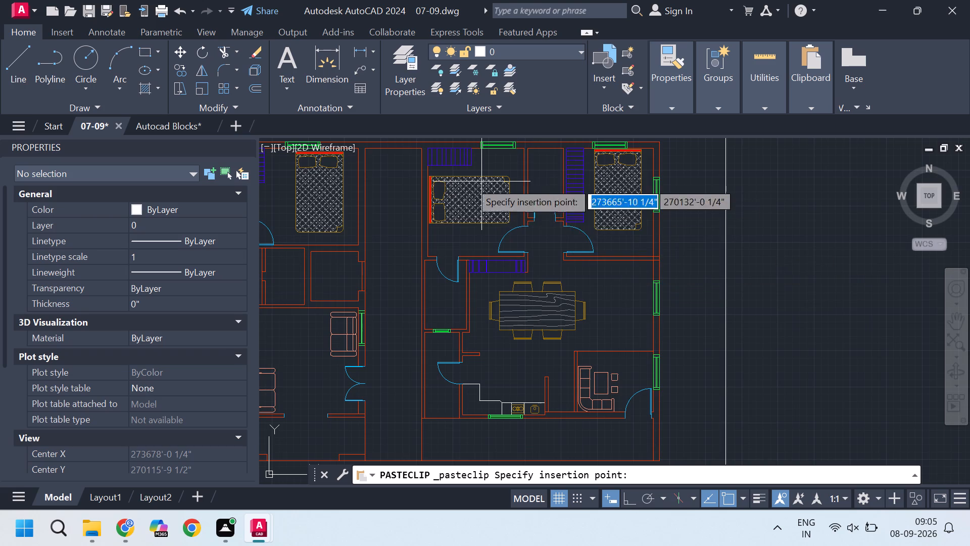
scroll(414, 200, up, 3)
scroll(424, 229, down, 4)
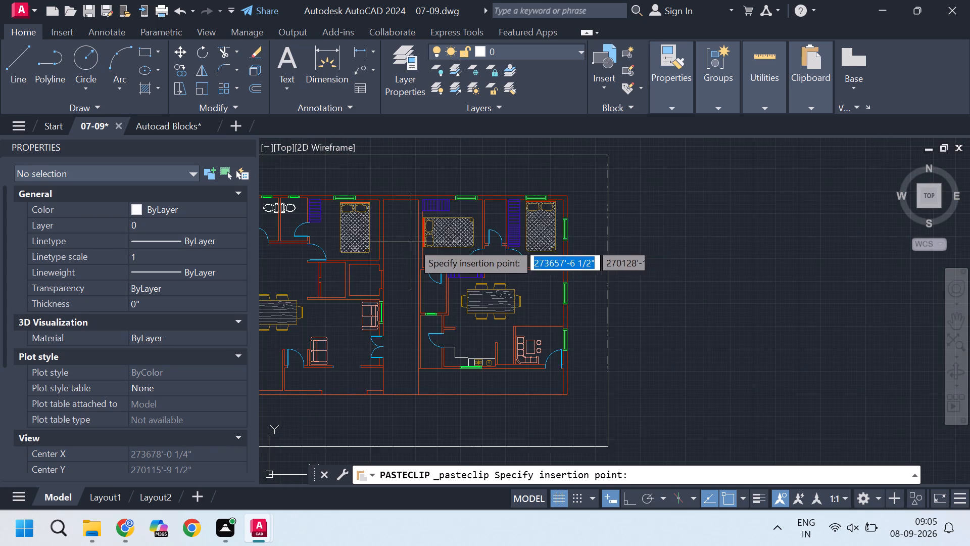
scroll(414, 244, down, 1)
scroll(337, 244, up, 8)
middle_drag(308, 220, 464, 259)
scroll(355, 276, up, 3)
scroll(355, 276, down, 3)
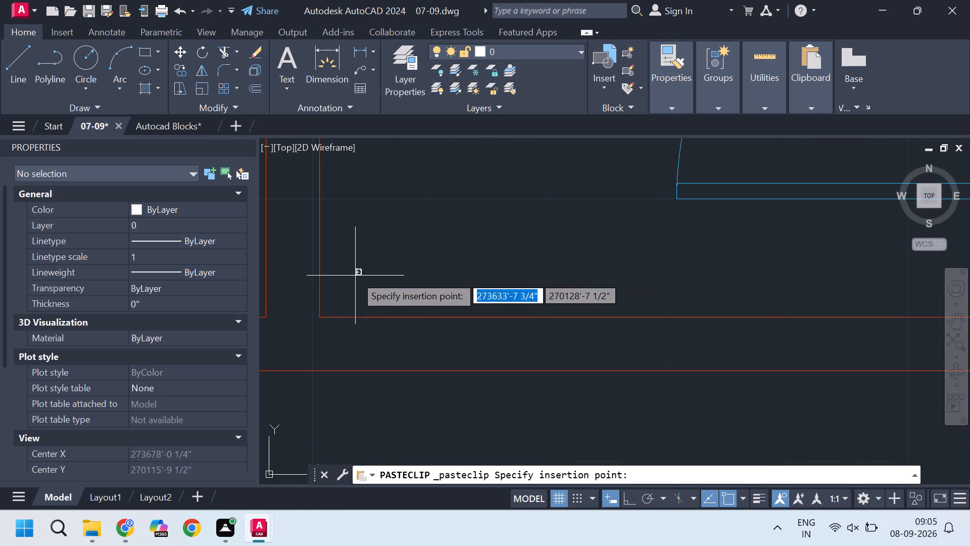
scroll(324, 296, up, 3)
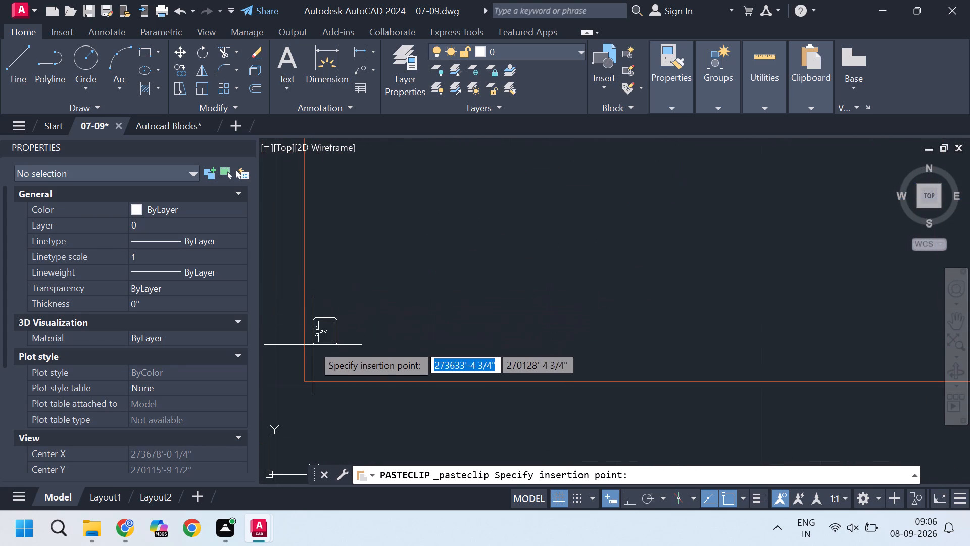
click(307, 386)
Scale the pasted washbasin up freehand from its lower-left corner area until it suits the bathroom's size.
scroll(330, 363, up, 1)
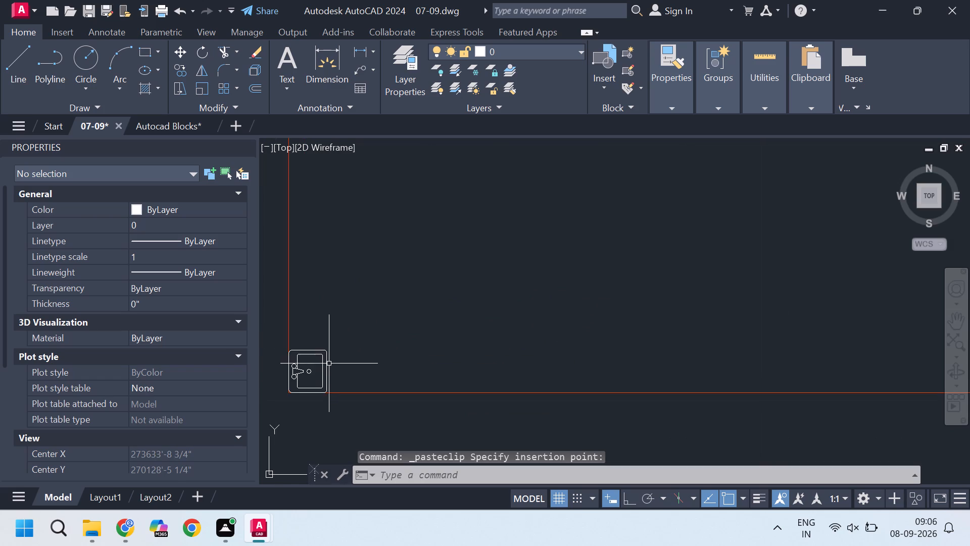
click(279, 338)
click(353, 410)
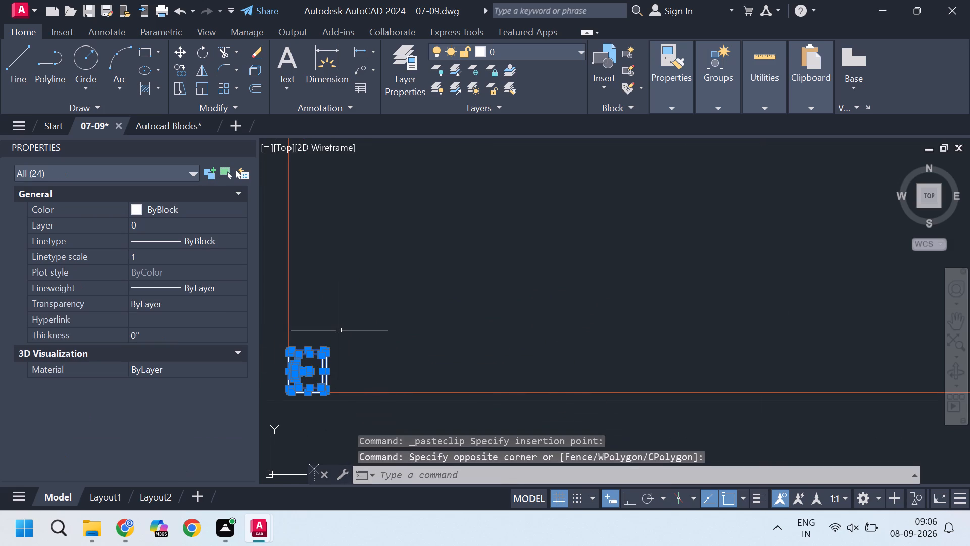
text(sc)
key(Return)
scroll(288, 384, up, 1)
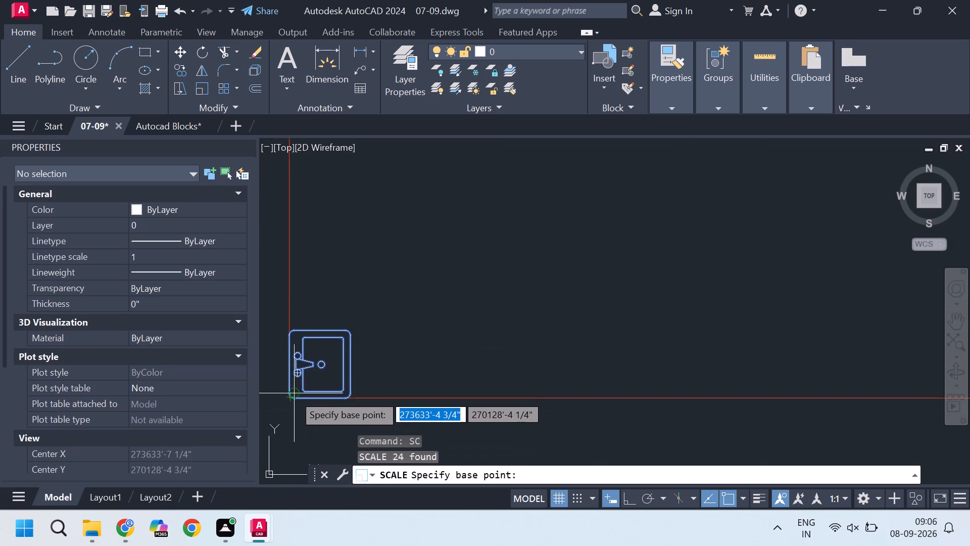
click(297, 392)
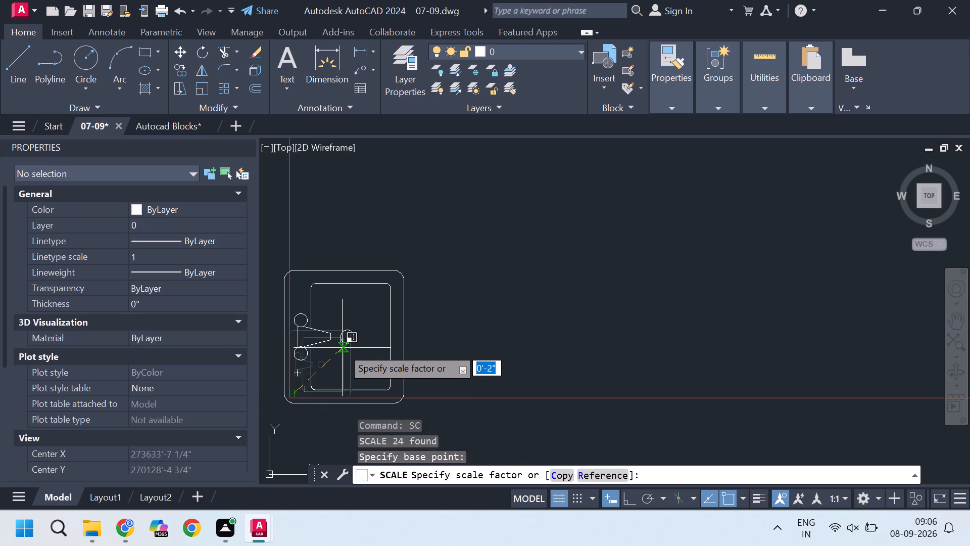
scroll(342, 348, down, 7)
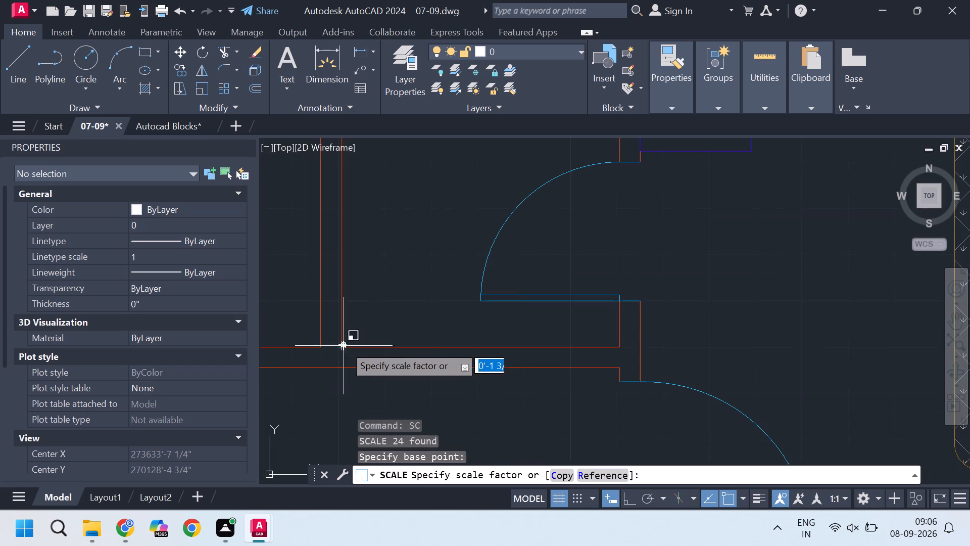
scroll(357, 329, down, 3)
scroll(364, 324, up, 3)
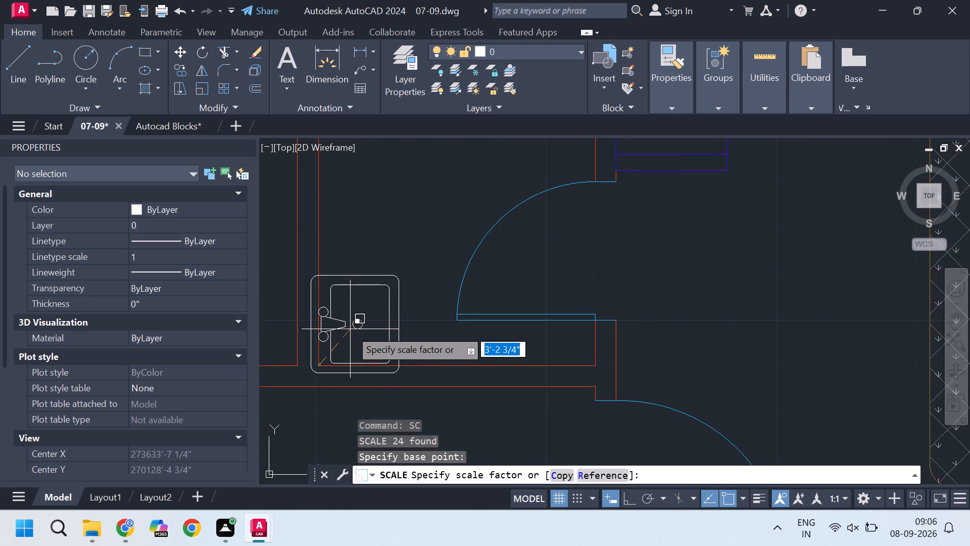
scroll(347, 334, down, 2)
scroll(347, 334, up, 1)
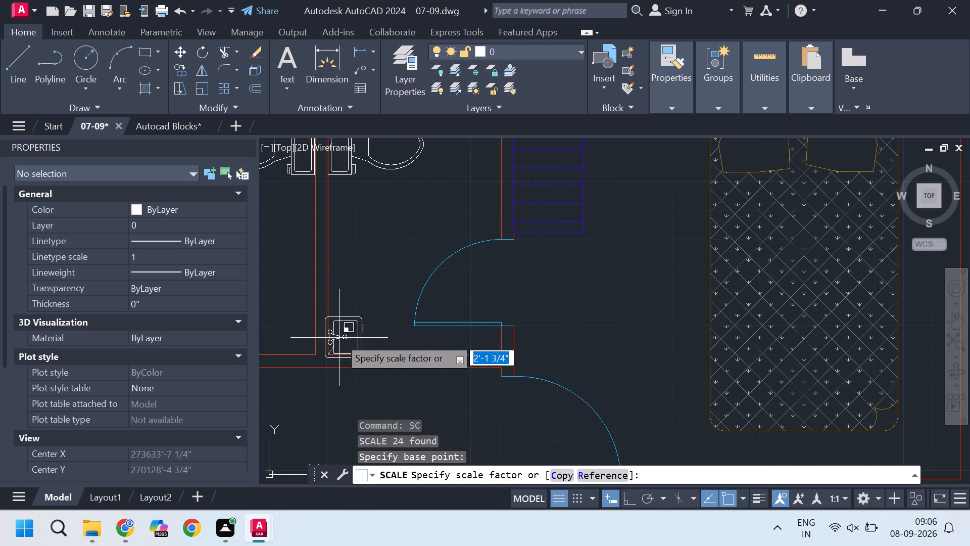
click(342, 337)
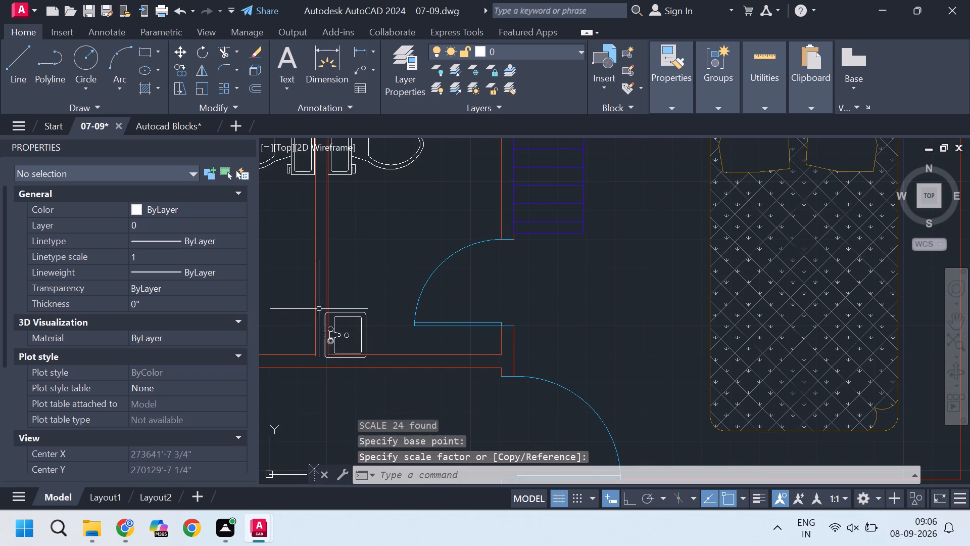
Group all the enlarged washbasin's objects into one unnamed group.
click(321, 305)
click(377, 360)
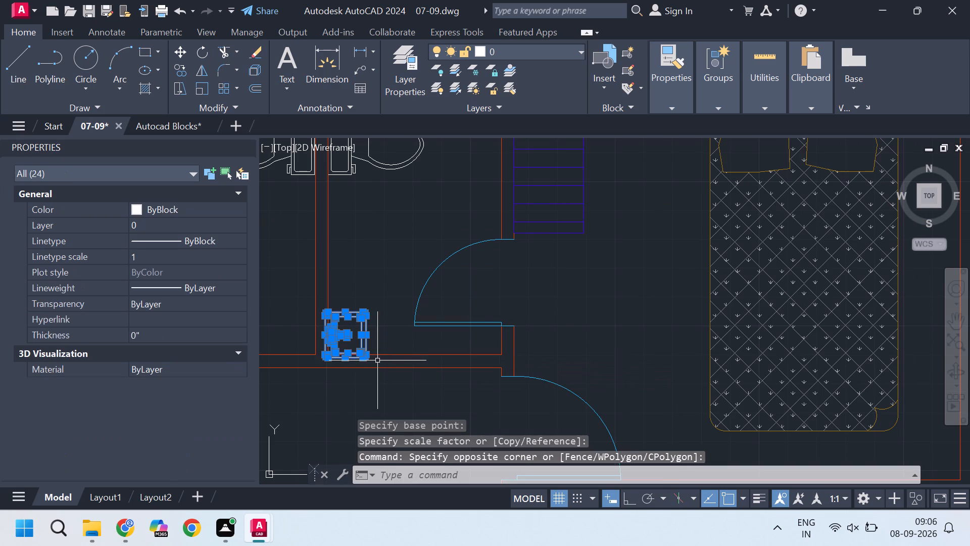
scroll(377, 360, up, 1)
key(g)
key(Return)
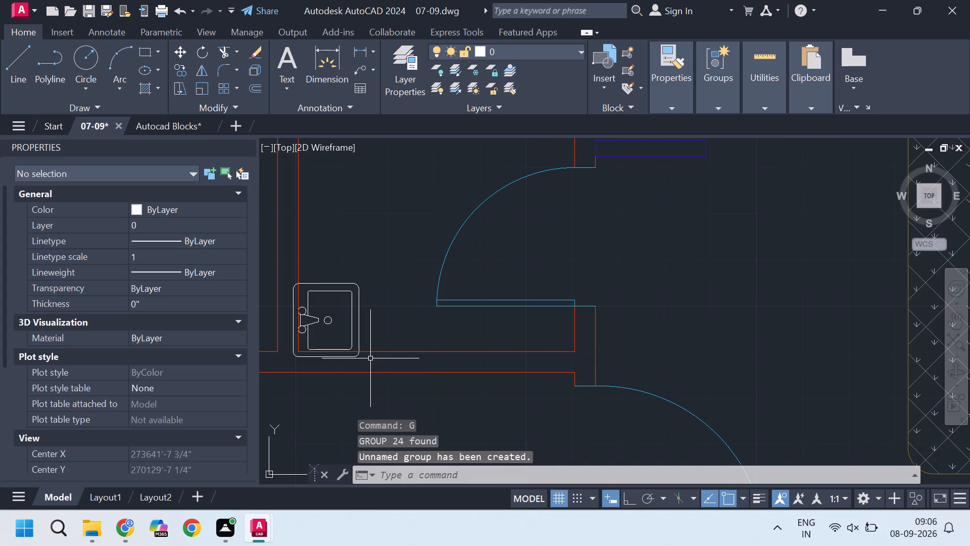
Move the grouped washbasin so its tap-side edge sits against the bathroom's left wall, just above the lower wall.
click(342, 285)
scroll(312, 329, up, 1)
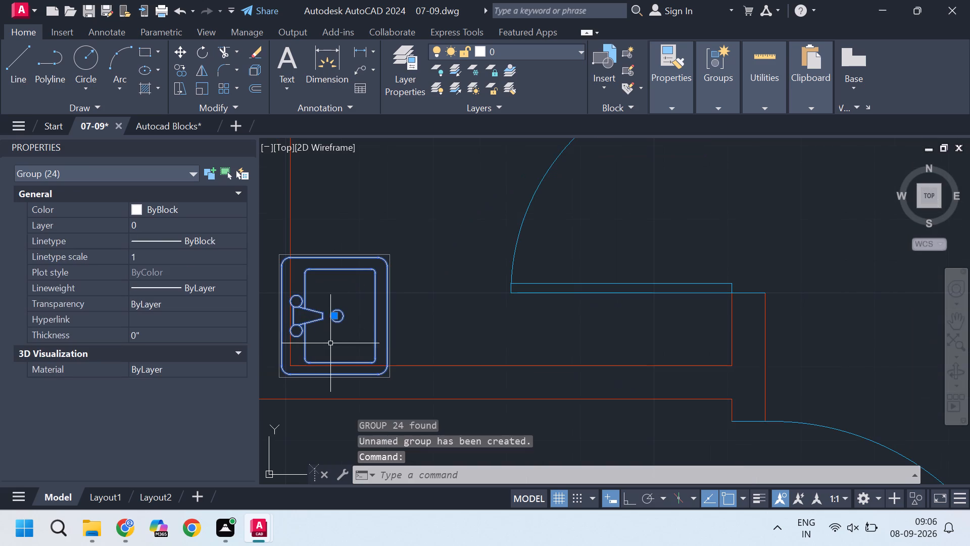
key(m)
key(Return)
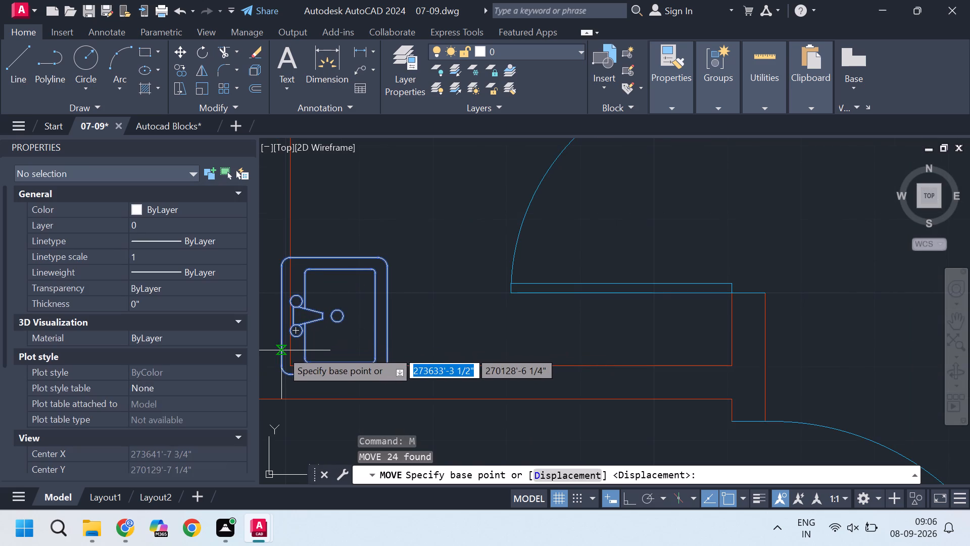
click(281, 350)
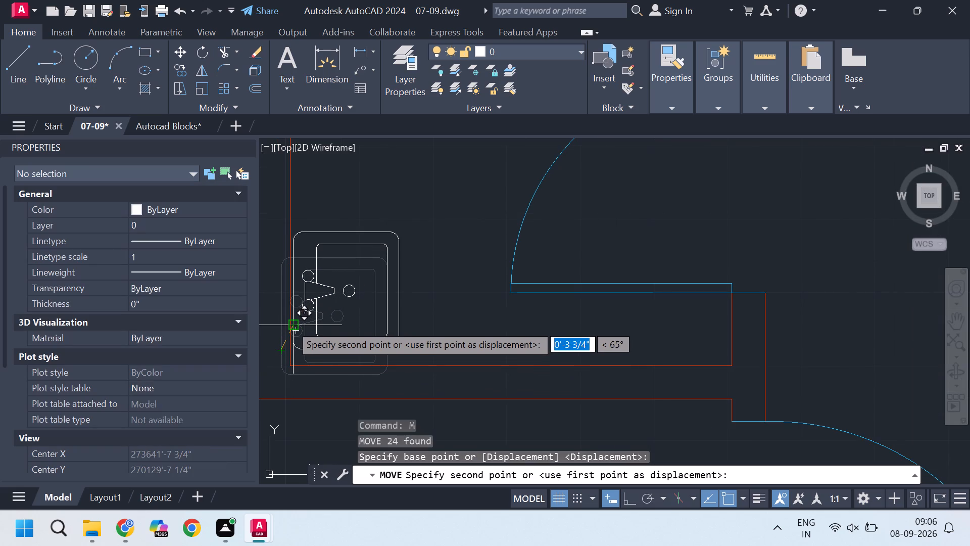
click(288, 331)
Mirror the grouped washbasin into the adjoining left bathroom about the vertical centreline of the shared wall, keeping the original.
scroll(396, 343, down, 1)
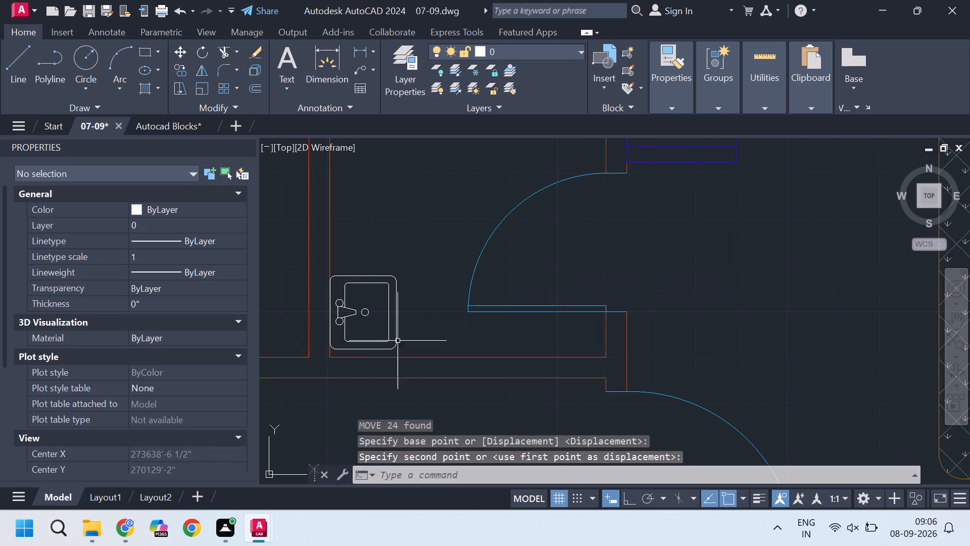
click(397, 306)
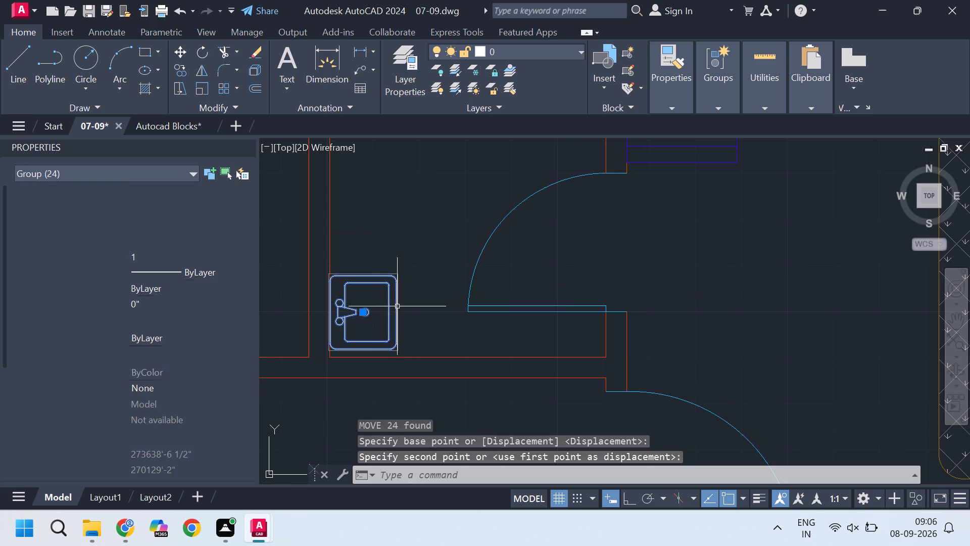
key(m)
key(i)
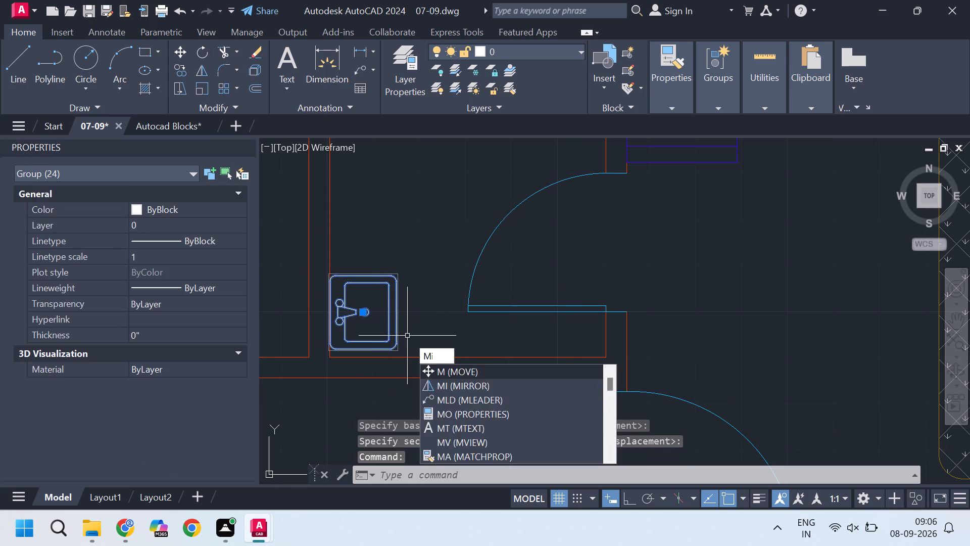
key(Return)
scroll(329, 361, up, 2)
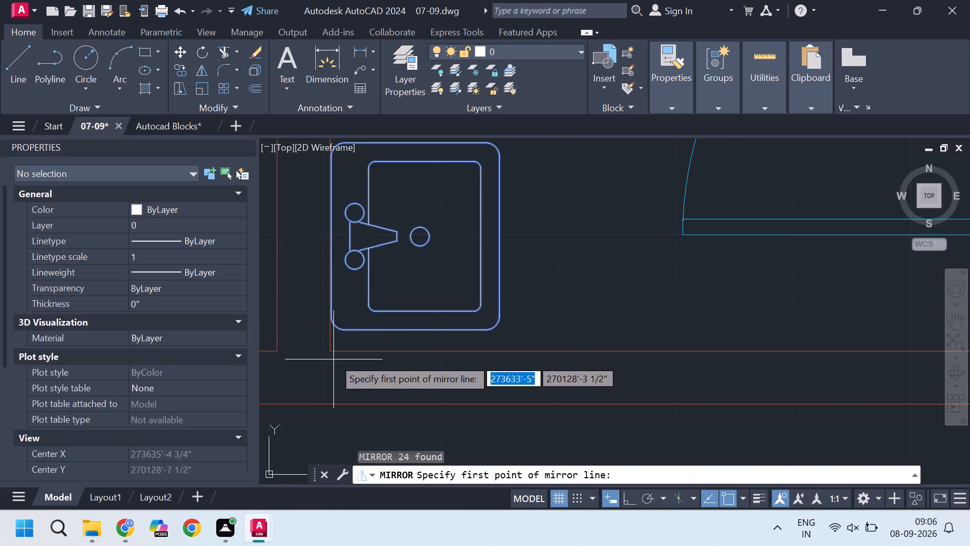
shift+right_click(334, 352)
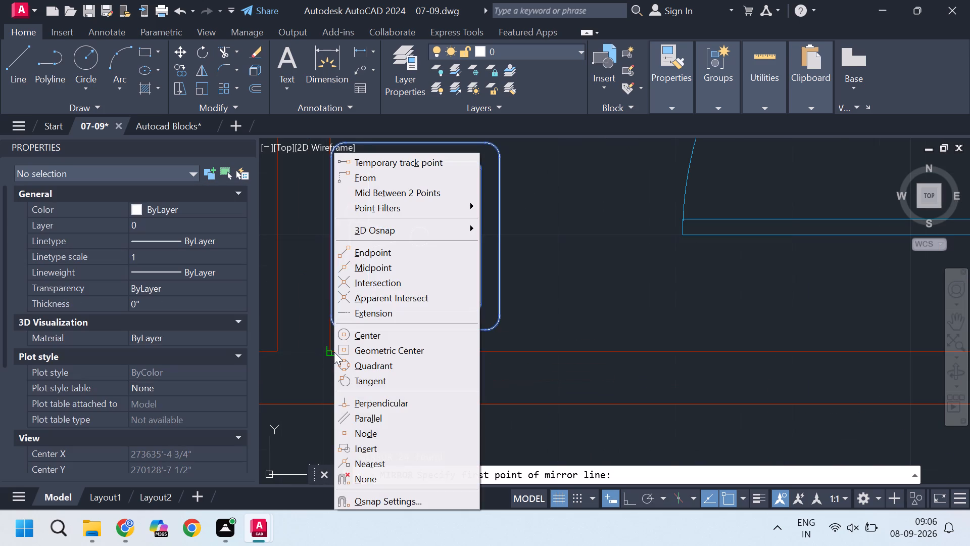
click(391, 194)
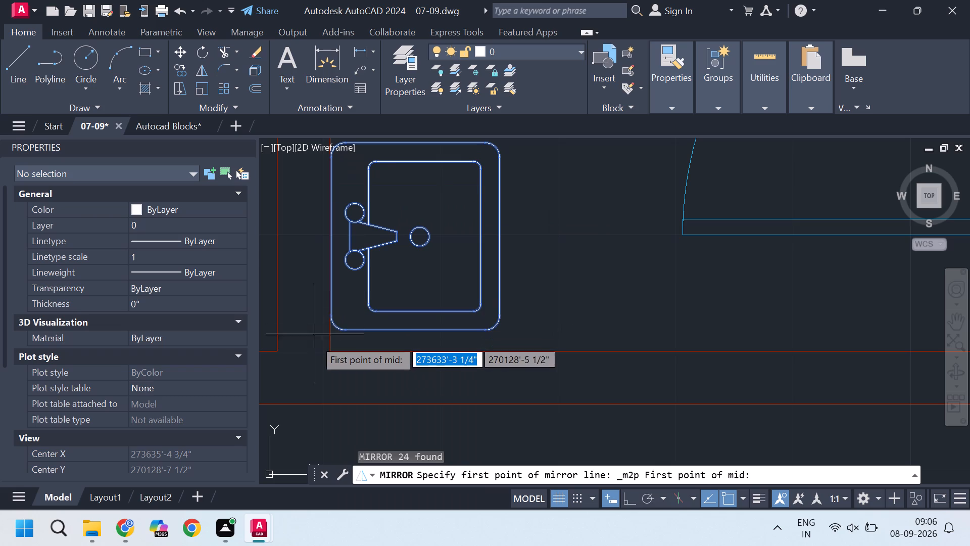
click(330, 351)
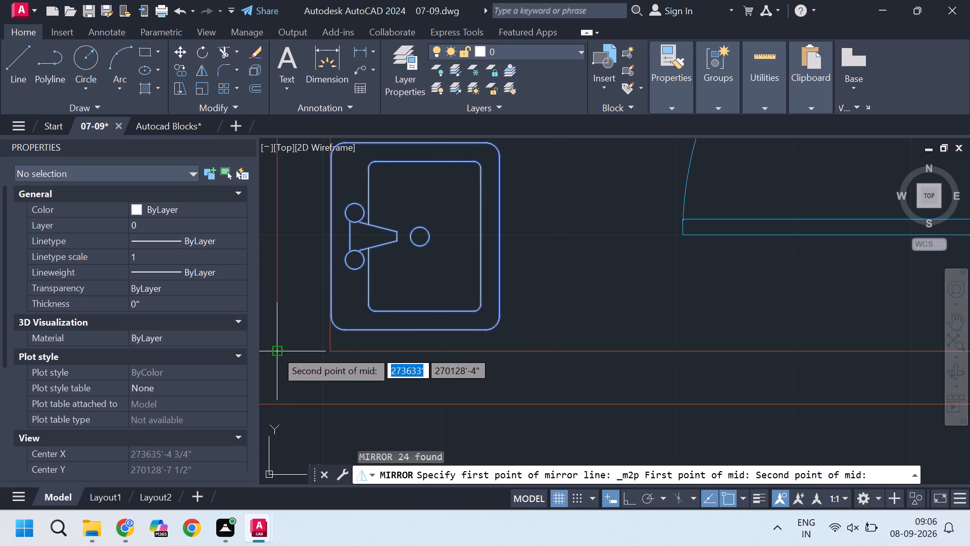
click(276, 350)
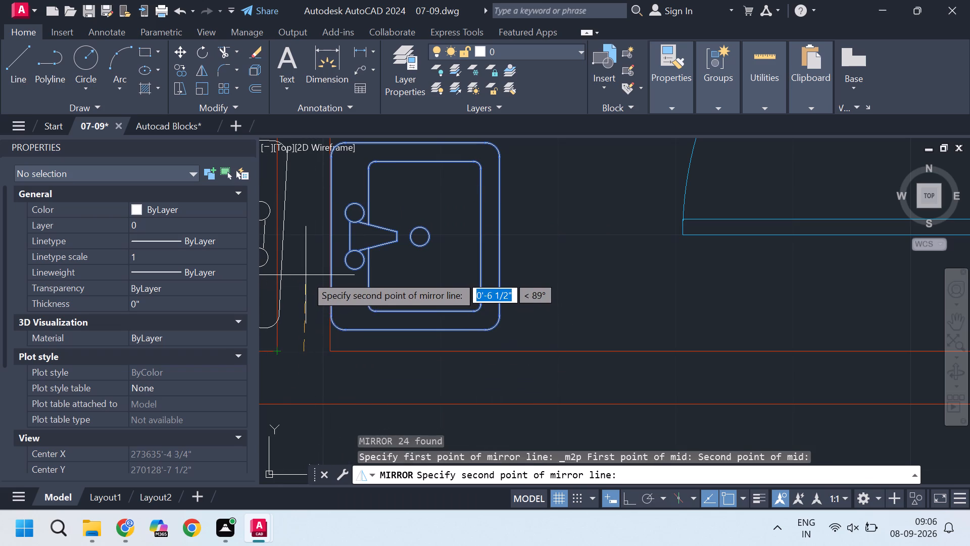
key(F8)
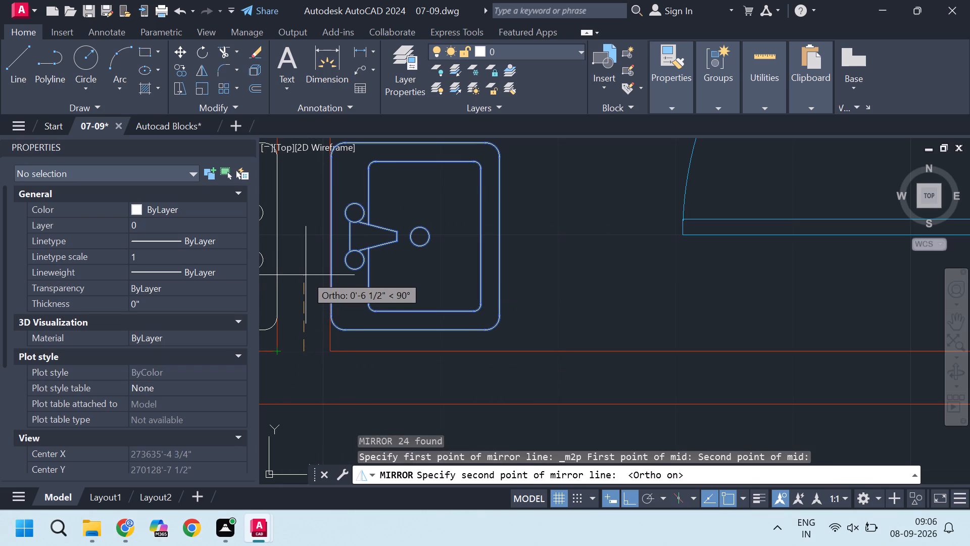
click(306, 275)
scroll(306, 275, down, 1)
drag(342, 335, 306, 275)
scroll(411, 263, down, 2)
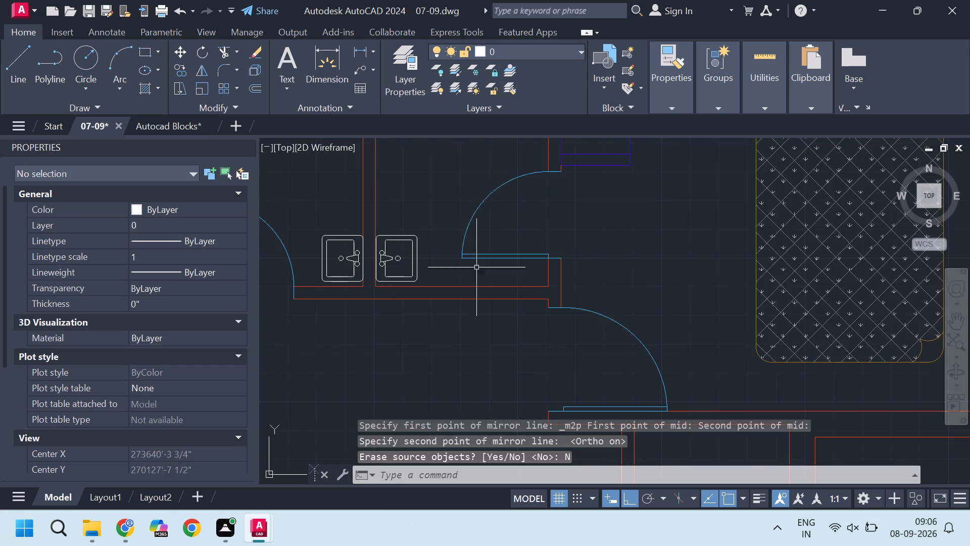
Copy the right-hand washbasin of the mirrored pair to the upper inner wall of the far-left bathroom, just beyond its toilet.
scroll(391, 266, up, 2)
middle_drag(409, 269, 473, 269)
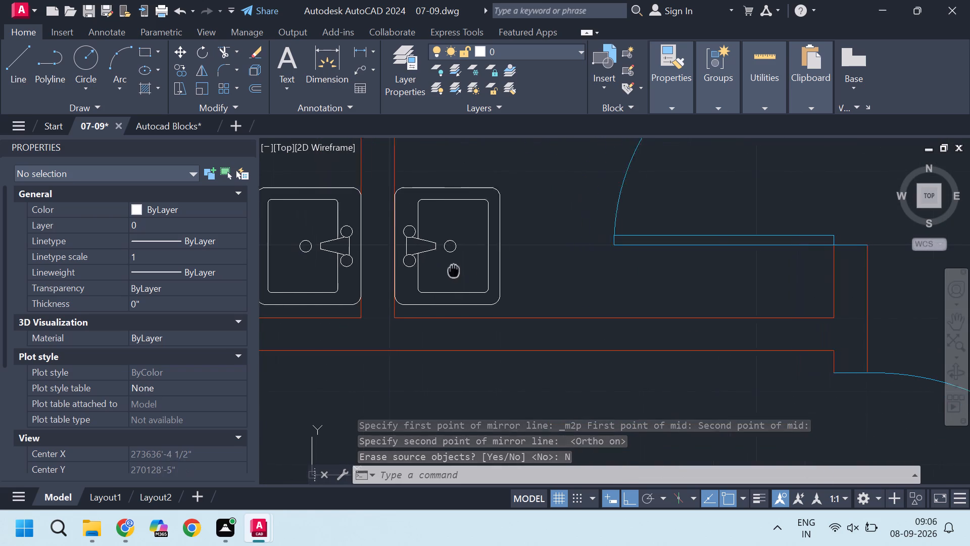
middle_drag(473, 269, 509, 268)
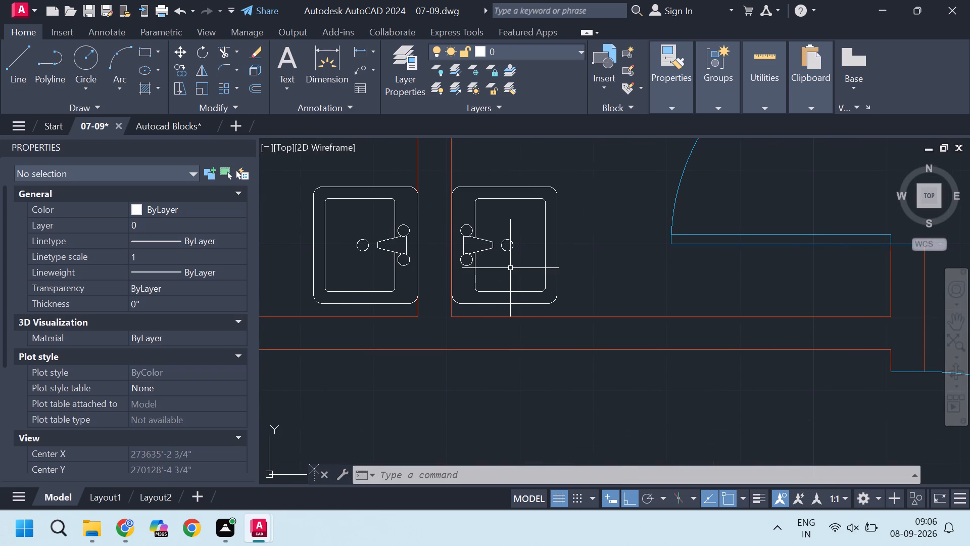
scroll(521, 274, down, 2)
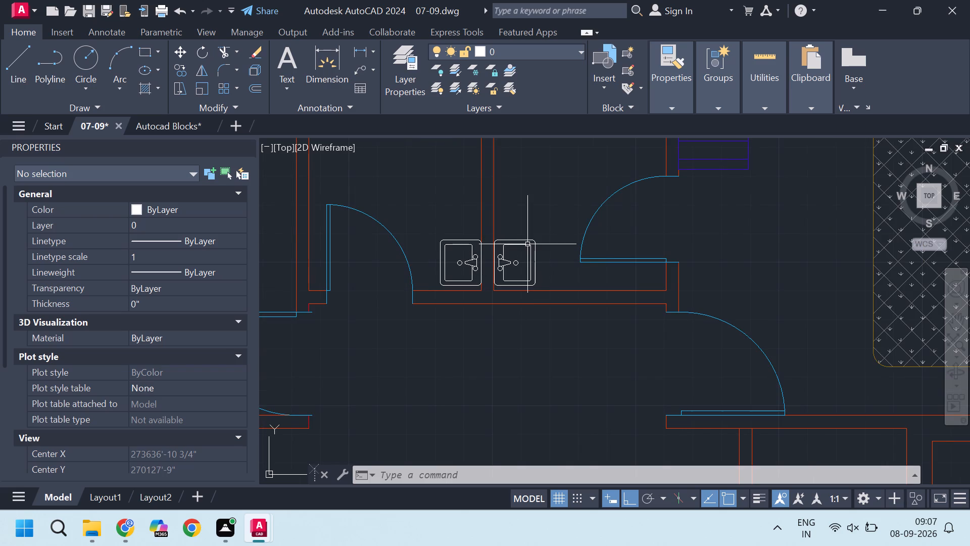
click(527, 244)
text(co)
key(Return)
click(529, 241)
scroll(504, 268, down, 4)
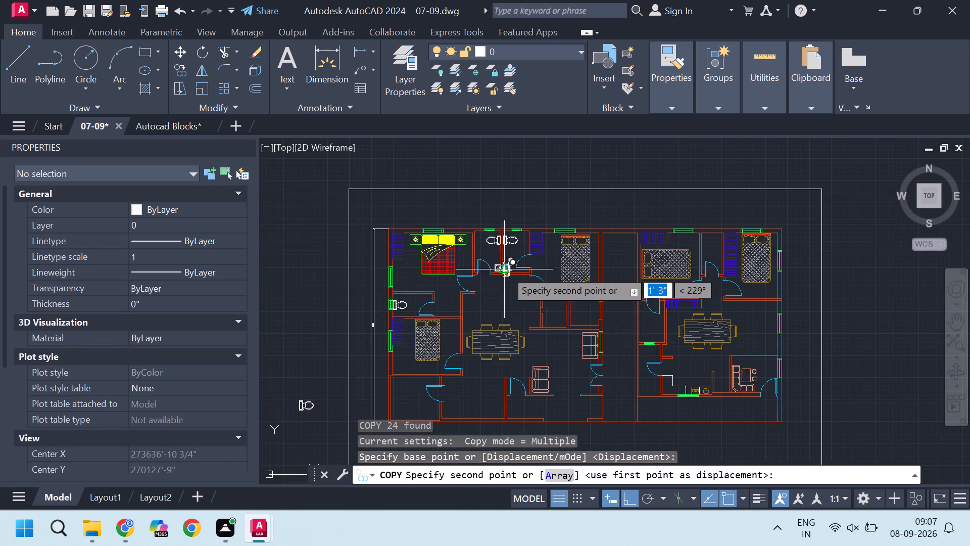
scroll(421, 318, up, 3)
scroll(380, 244, up, 2)
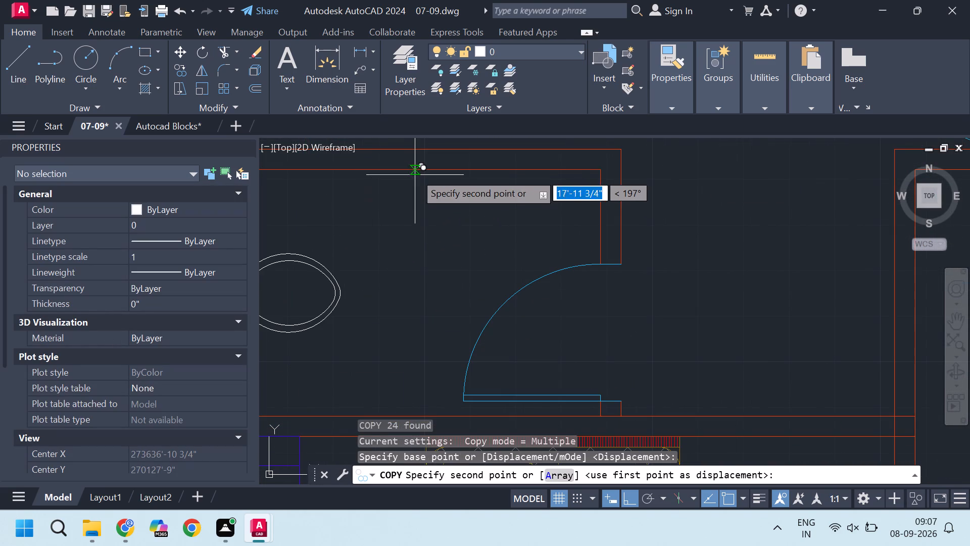
click(418, 176)
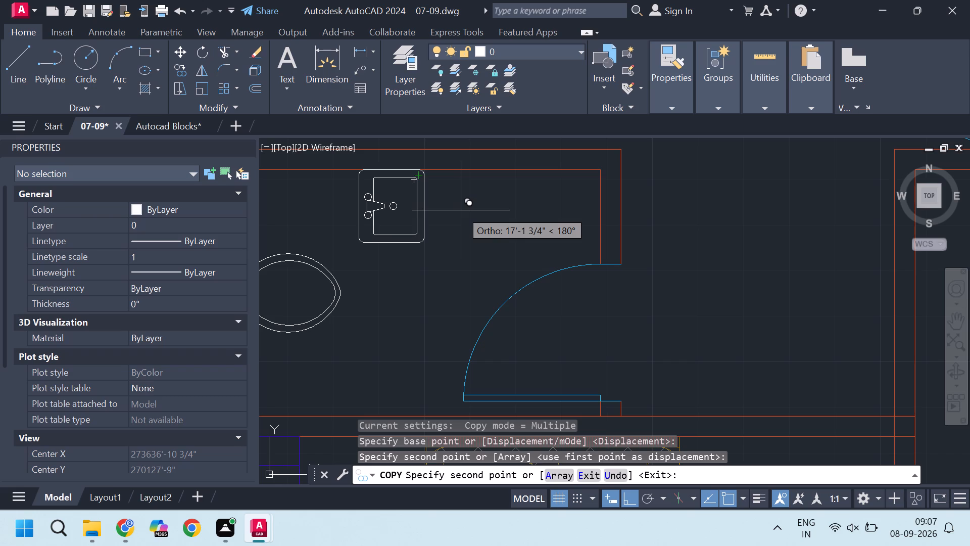
Place another washbasin copy in the upper-left inner corner of the right-hand unit's narrow bathroom, beside its door, and finish copying.
scroll(542, 227, down, 1)
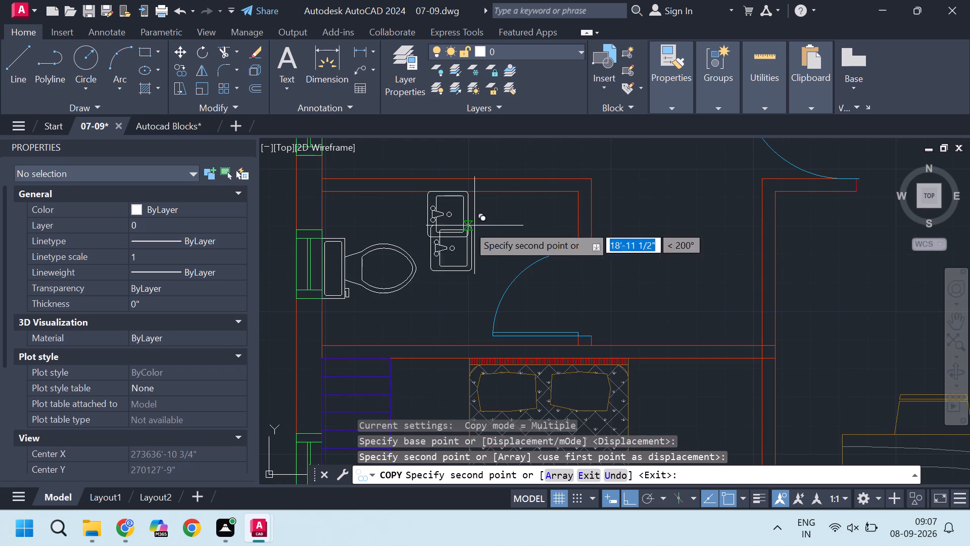
scroll(456, 255, down, 4)
scroll(630, 249, up, 2)
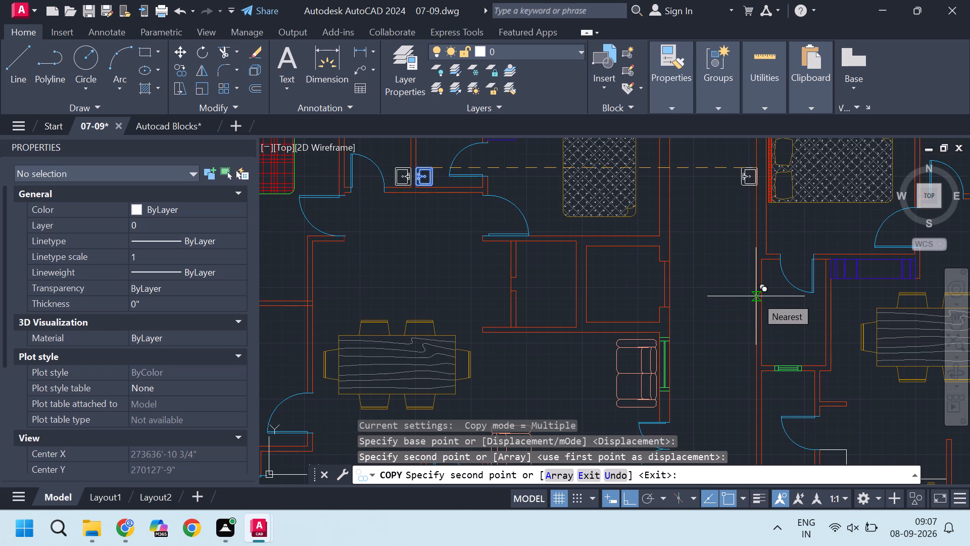
scroll(762, 301, up, 2)
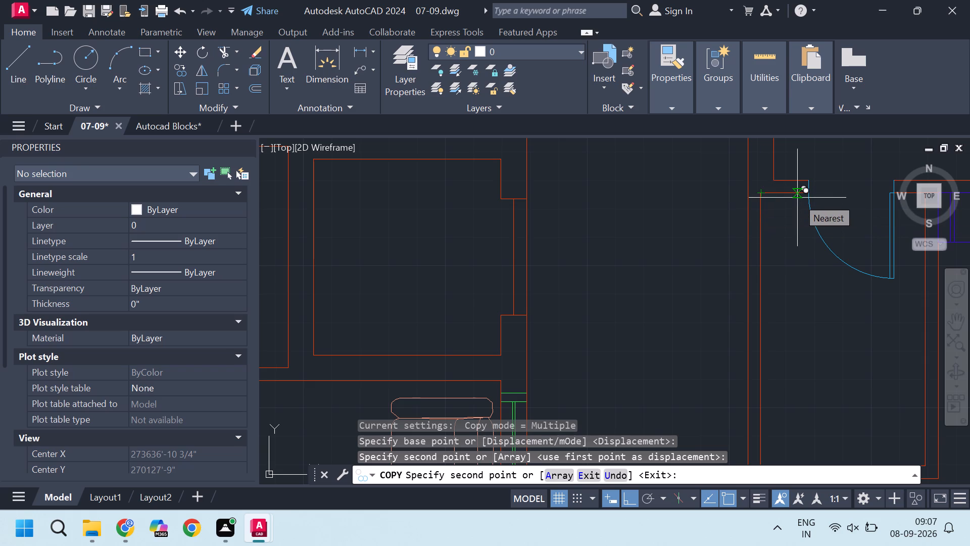
scroll(797, 198, up, 3)
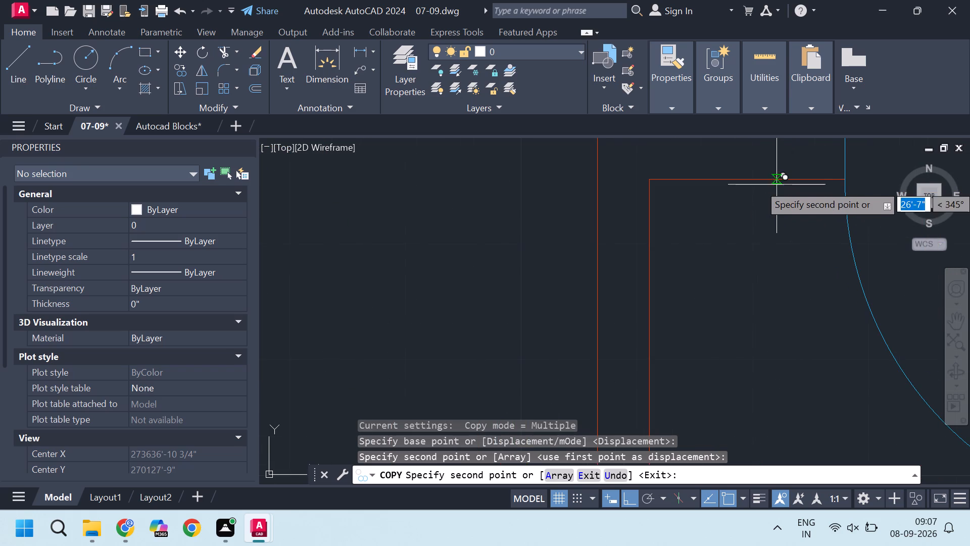
click(801, 177)
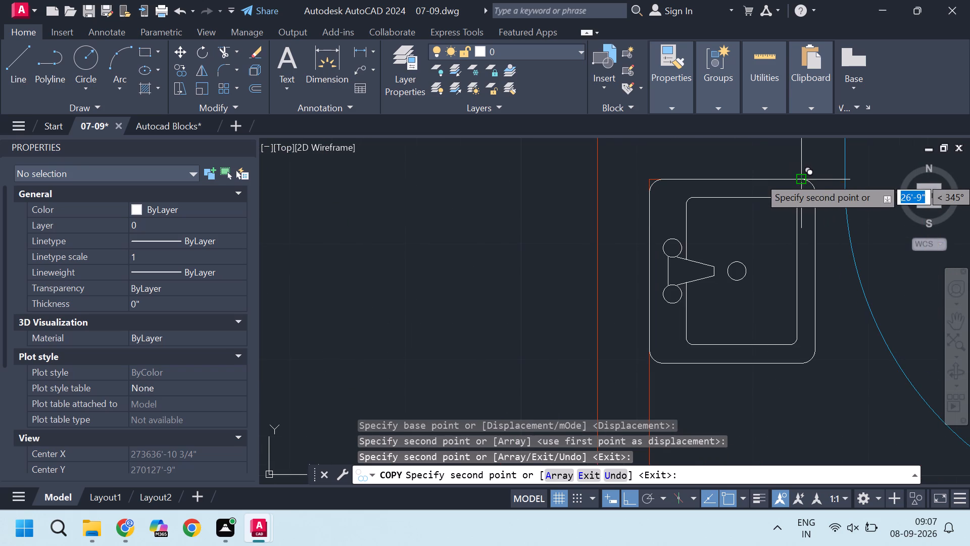
scroll(798, 223, down, 1)
key(Escape)
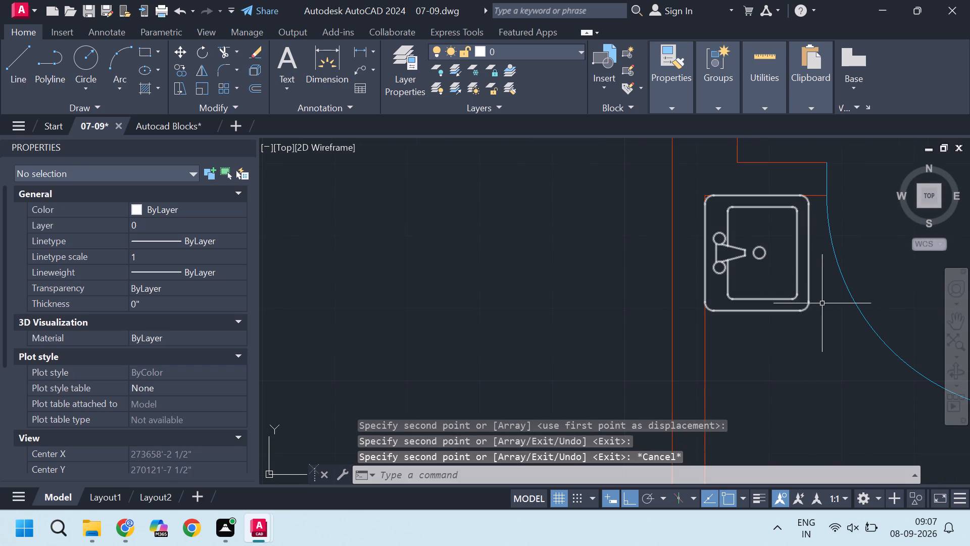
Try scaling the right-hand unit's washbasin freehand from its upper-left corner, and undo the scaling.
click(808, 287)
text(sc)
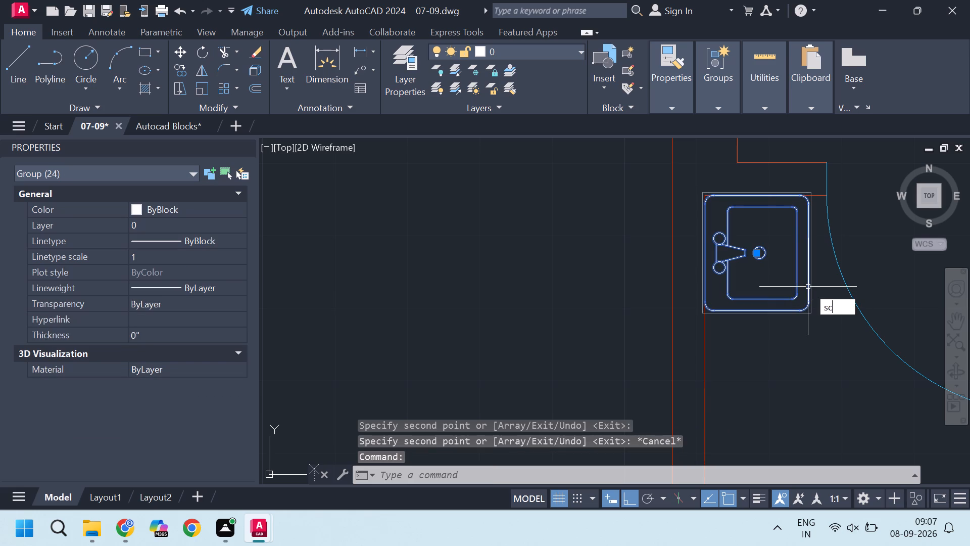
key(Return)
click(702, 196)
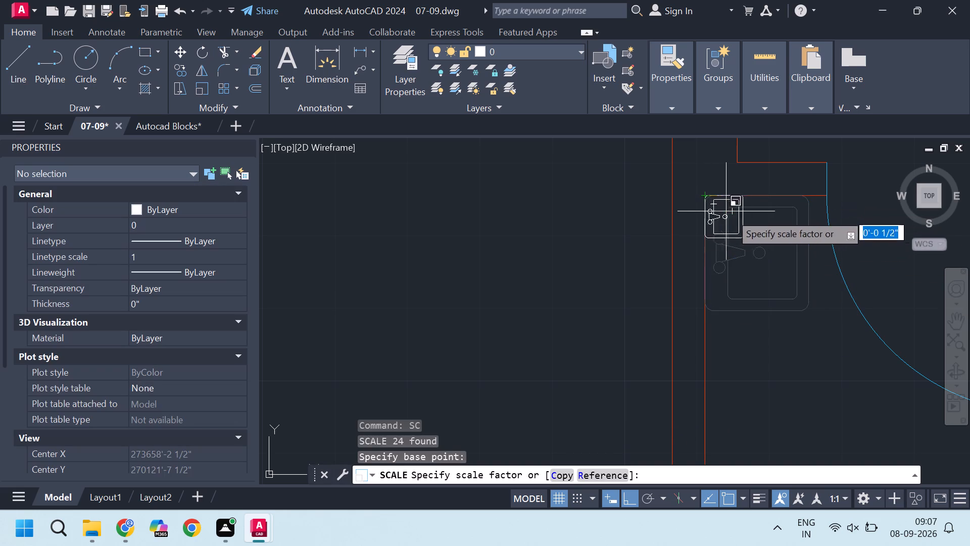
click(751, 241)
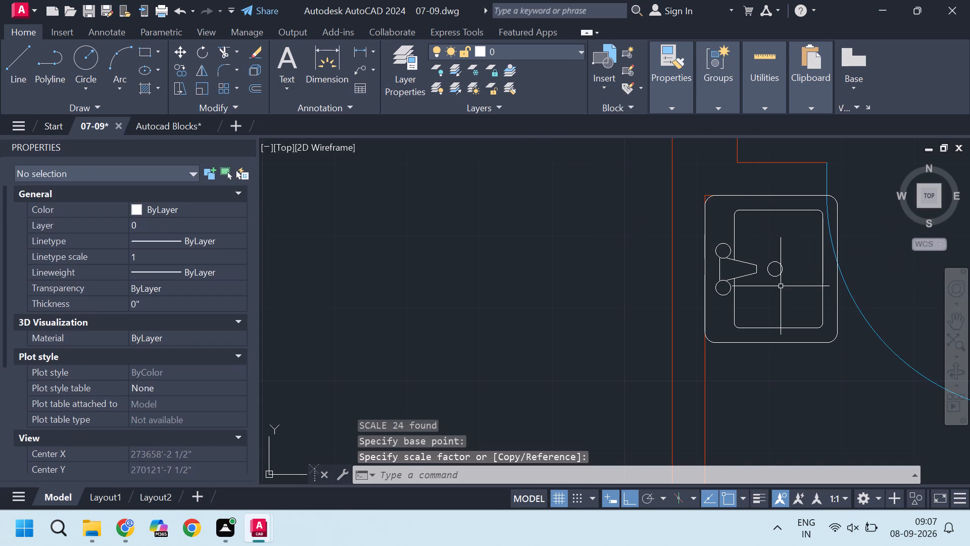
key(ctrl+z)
Rotate the far-left bathroom's washbasin 90° clockwise about its tap-side edge so the taps face the upper wall.
scroll(745, 247, down, 2)
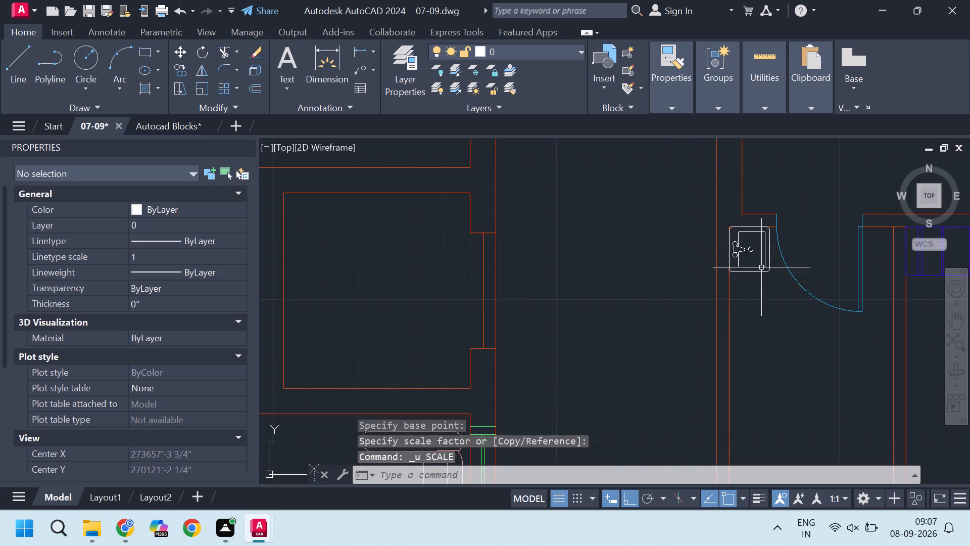
scroll(784, 280, down, 3)
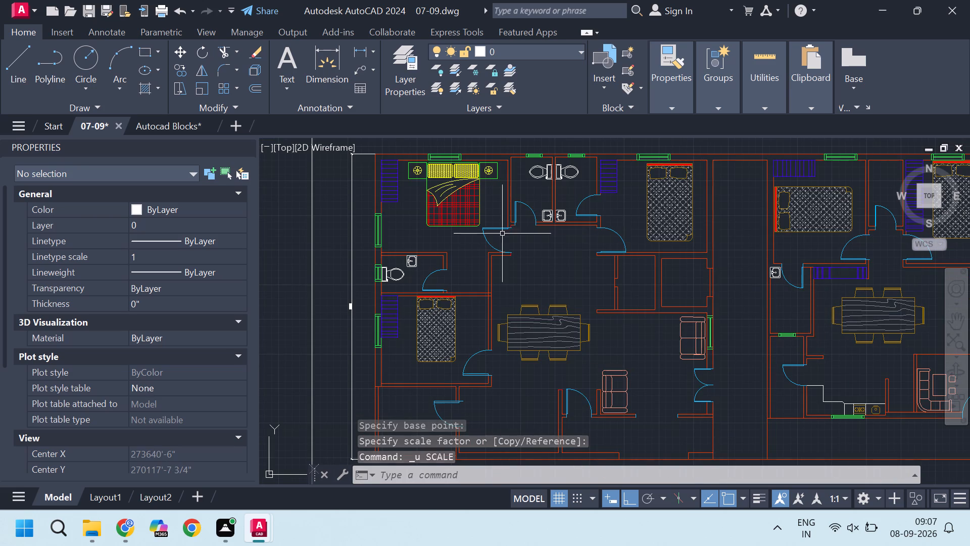
scroll(369, 263, up, 3)
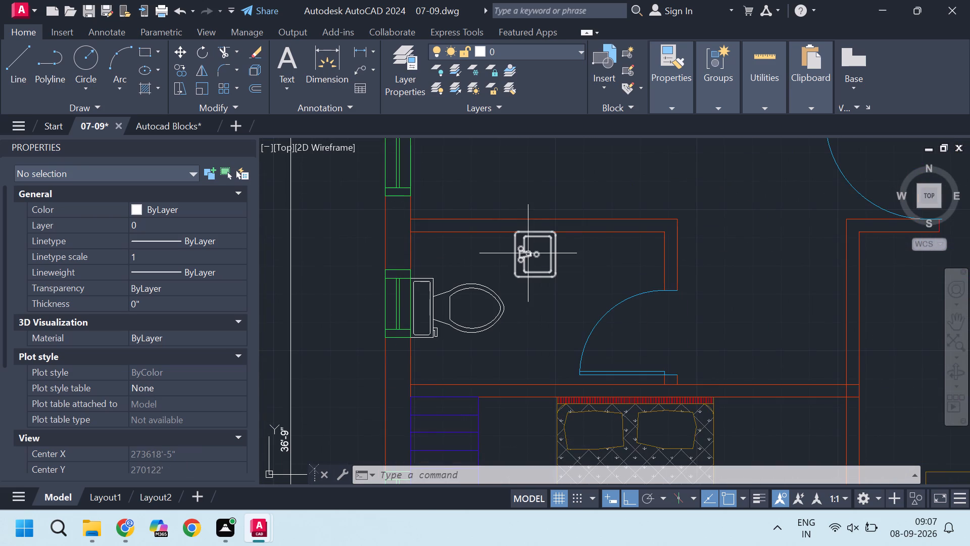
click(557, 246)
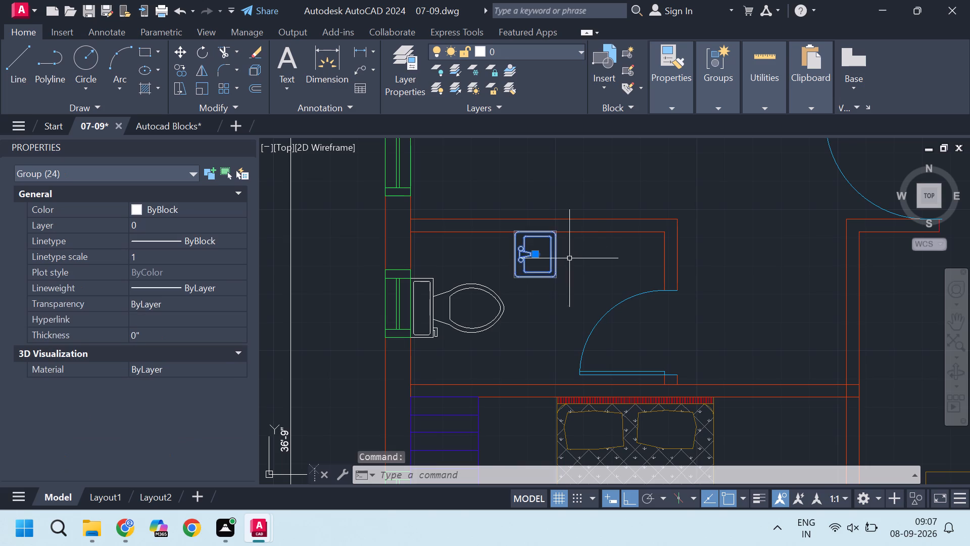
text(ro)
key(Return)
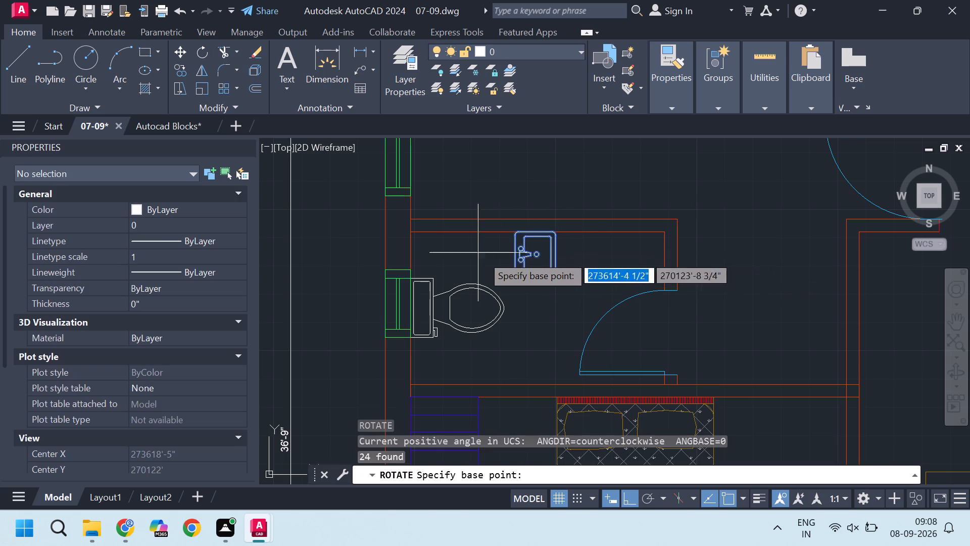
click(516, 255)
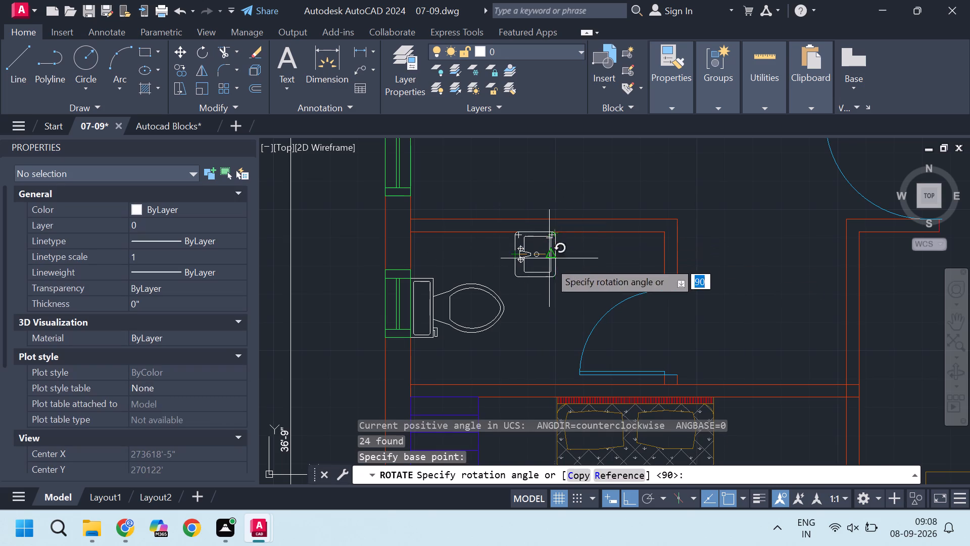
click(539, 308)
Move the far-left bathroom's washbasin along the upper wall into the corner beside the door, leaving a small gap to both walls.
click(516, 258)
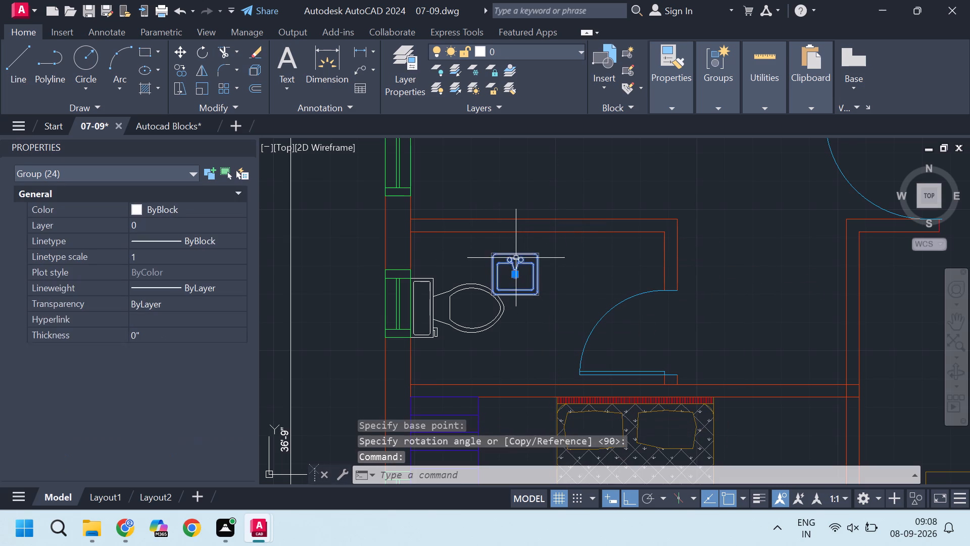
click(518, 275)
click(515, 277)
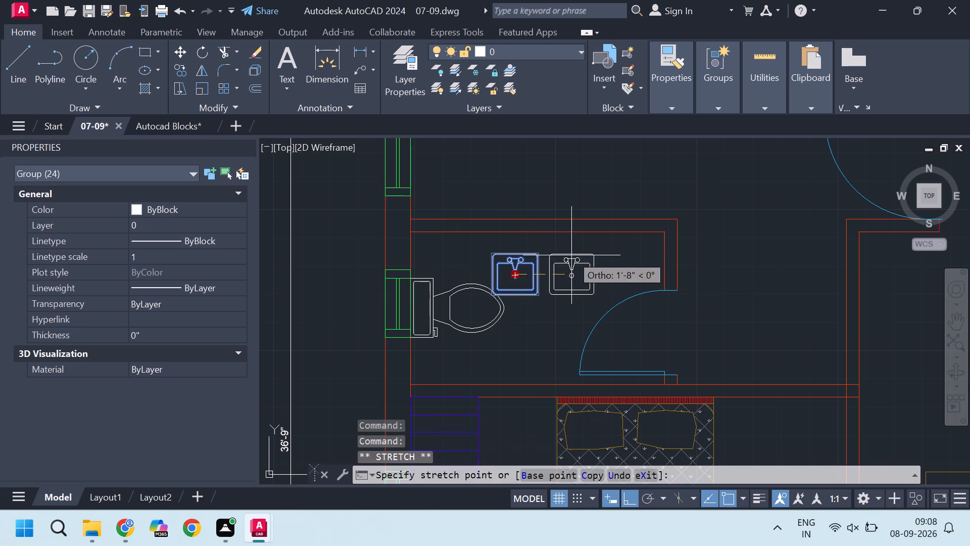
click(640, 248)
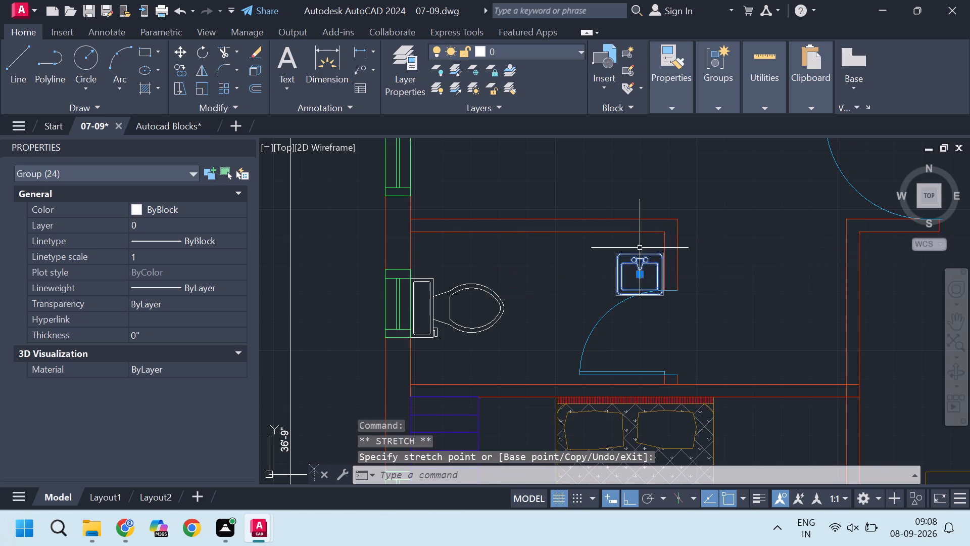
click(636, 277)
scroll(637, 244, up, 2)
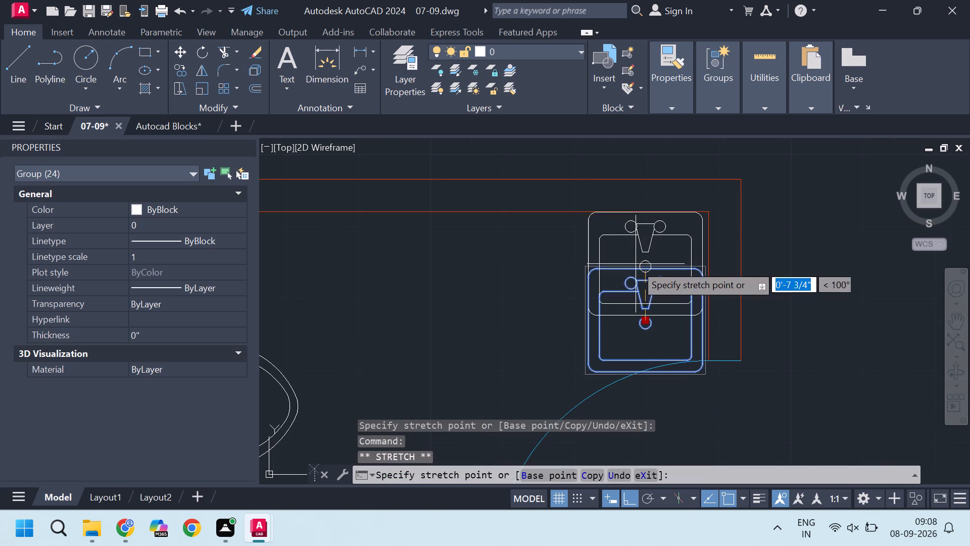
click(636, 265)
key(Escape)
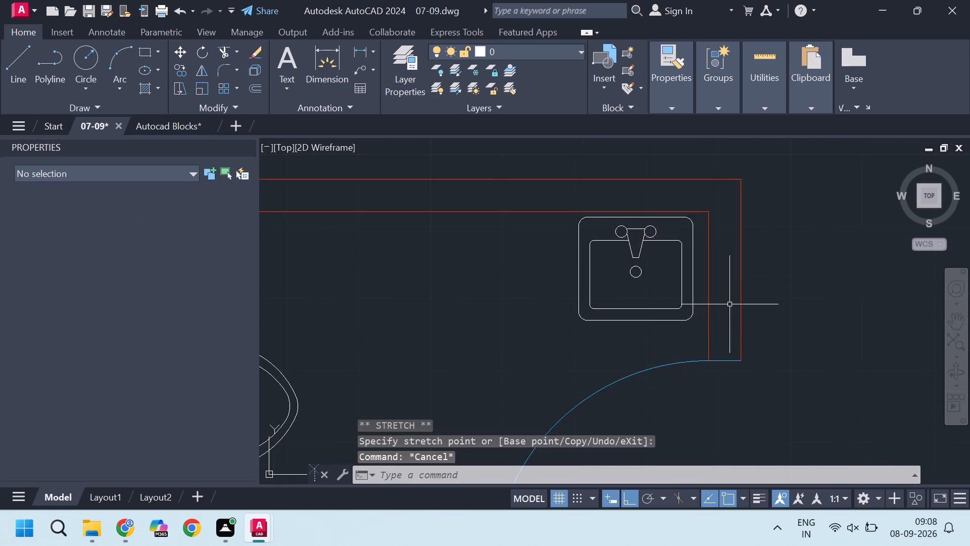
key(Escape)
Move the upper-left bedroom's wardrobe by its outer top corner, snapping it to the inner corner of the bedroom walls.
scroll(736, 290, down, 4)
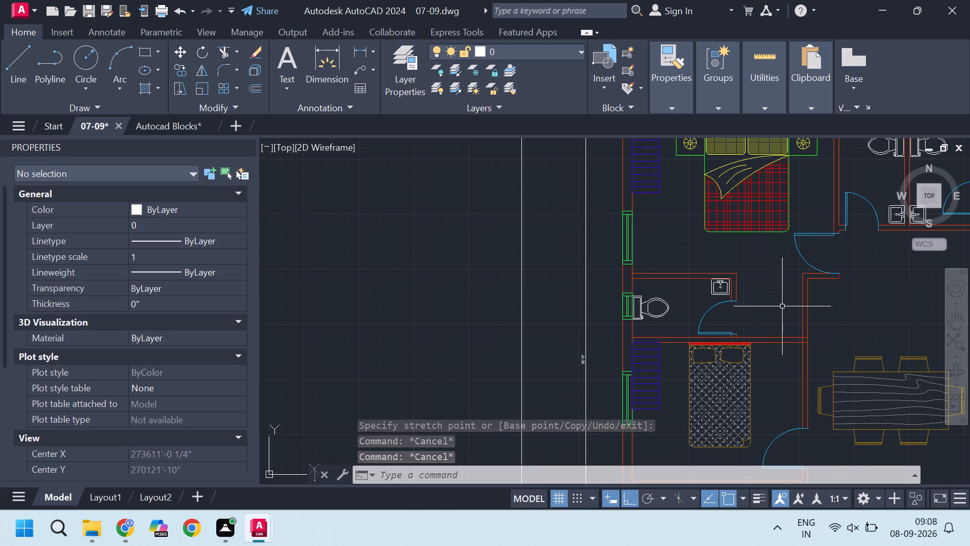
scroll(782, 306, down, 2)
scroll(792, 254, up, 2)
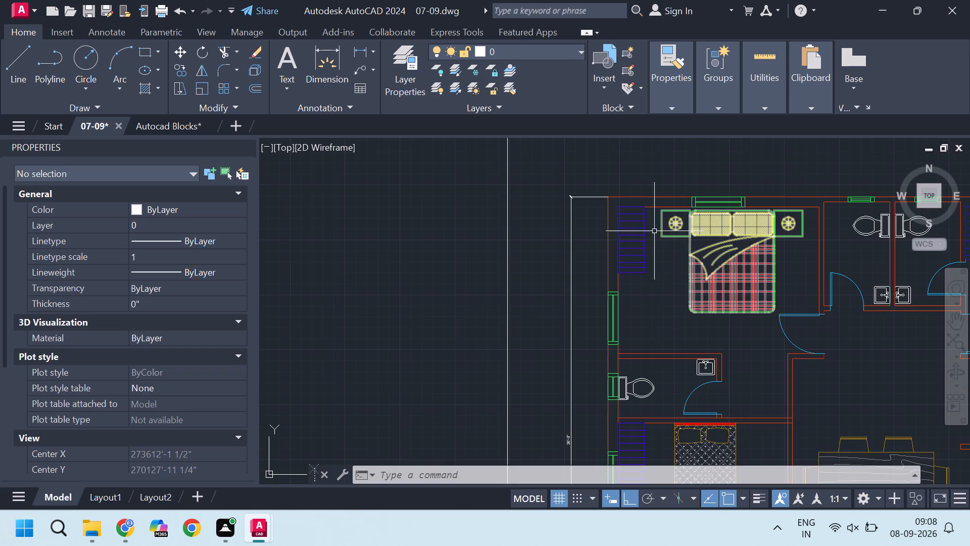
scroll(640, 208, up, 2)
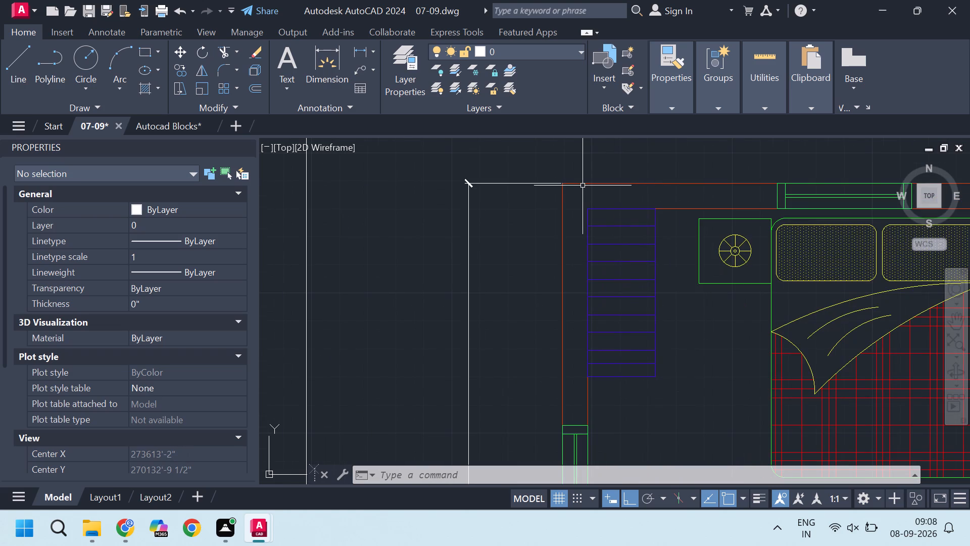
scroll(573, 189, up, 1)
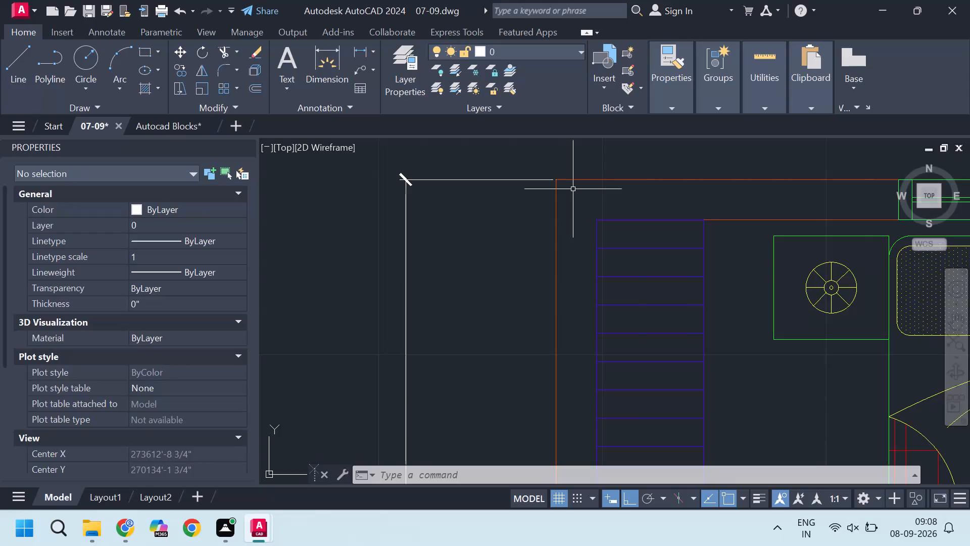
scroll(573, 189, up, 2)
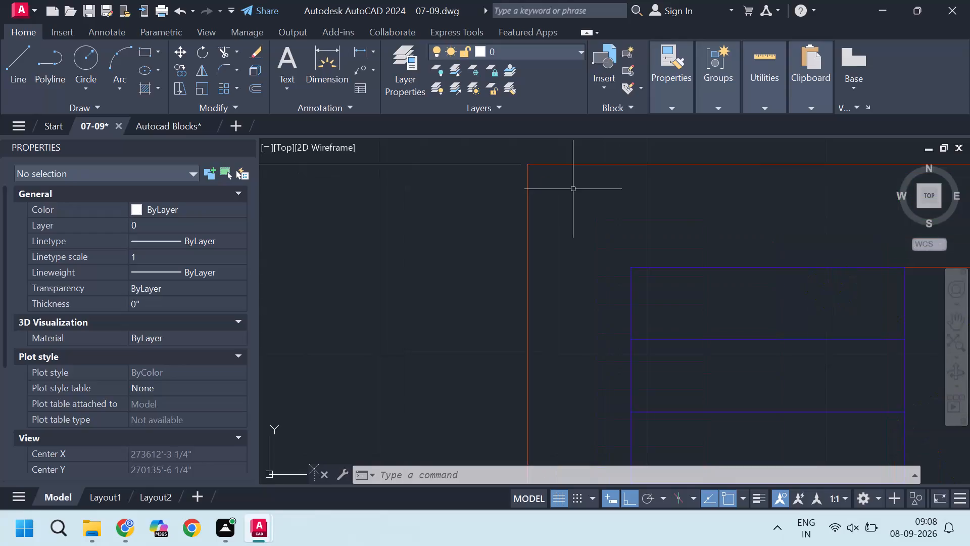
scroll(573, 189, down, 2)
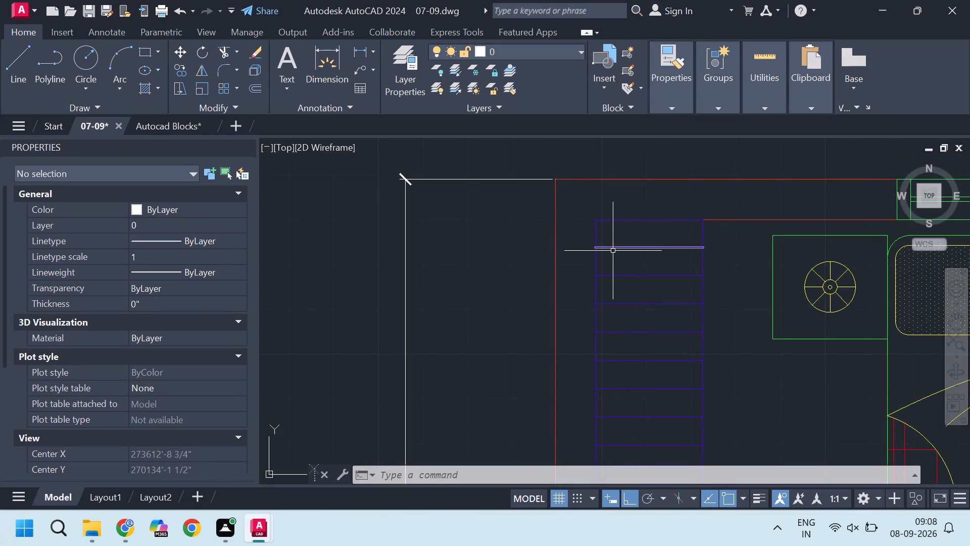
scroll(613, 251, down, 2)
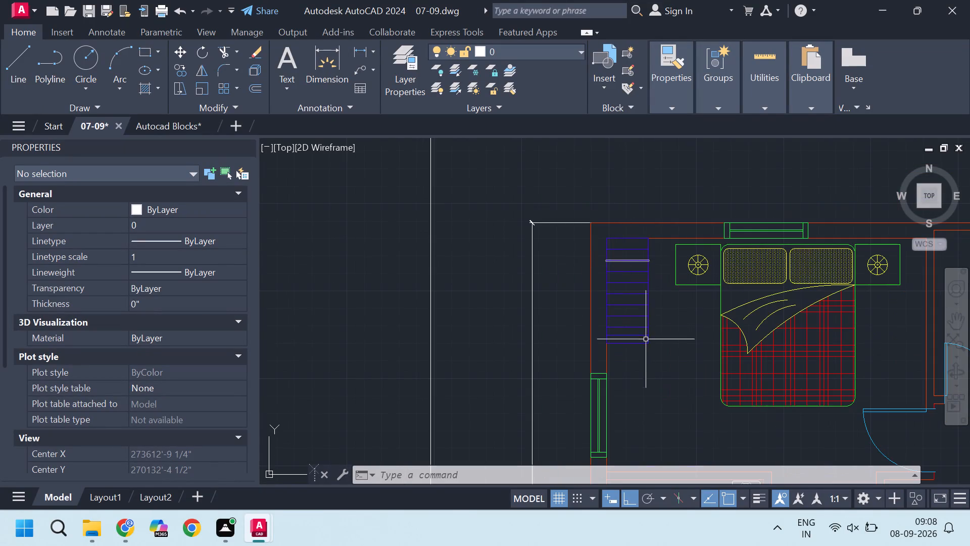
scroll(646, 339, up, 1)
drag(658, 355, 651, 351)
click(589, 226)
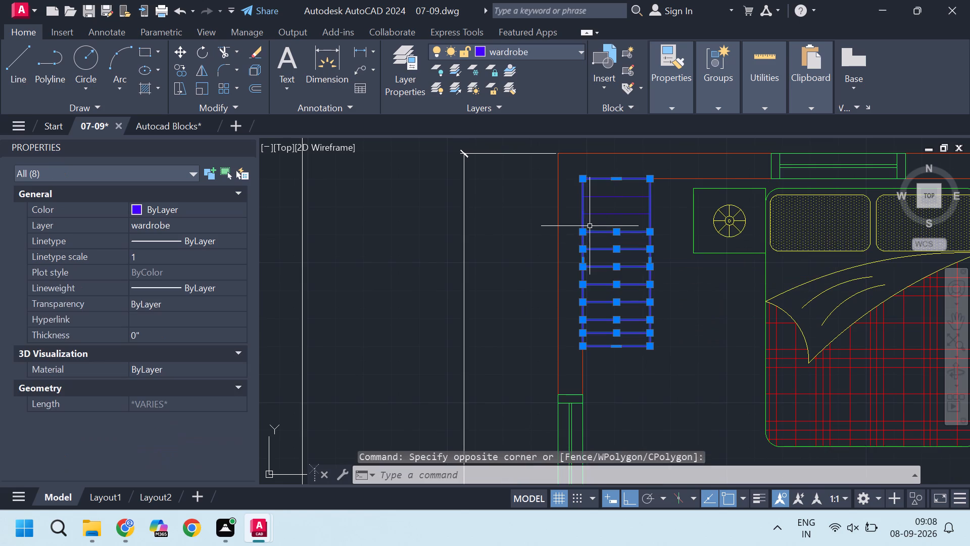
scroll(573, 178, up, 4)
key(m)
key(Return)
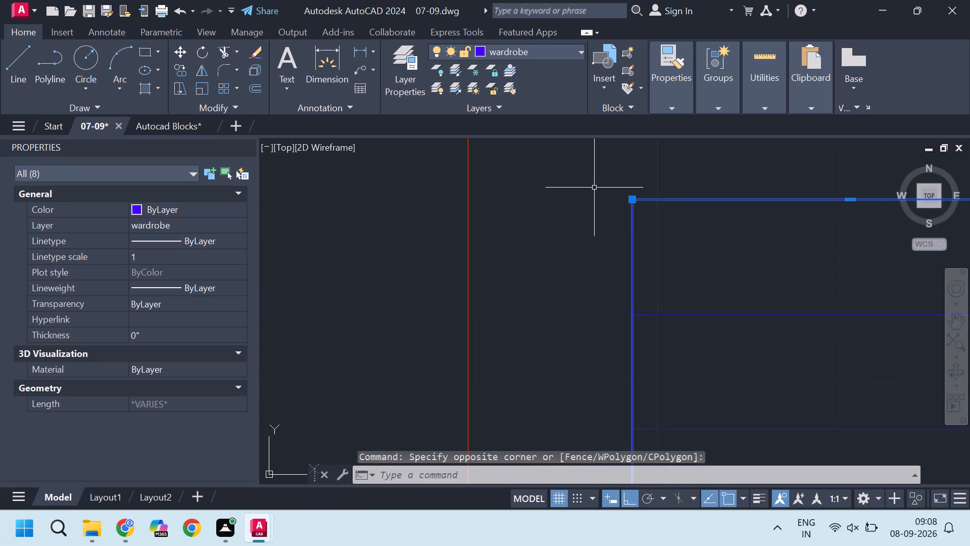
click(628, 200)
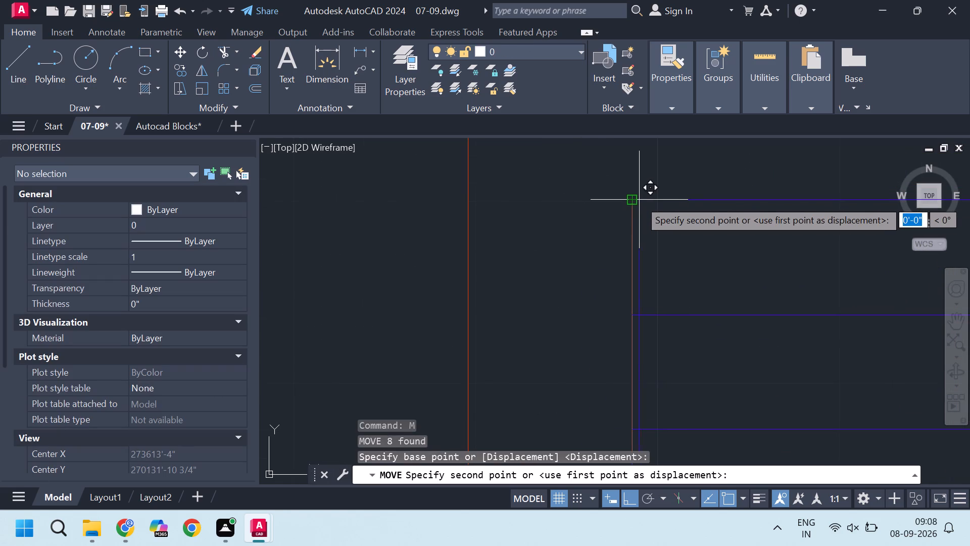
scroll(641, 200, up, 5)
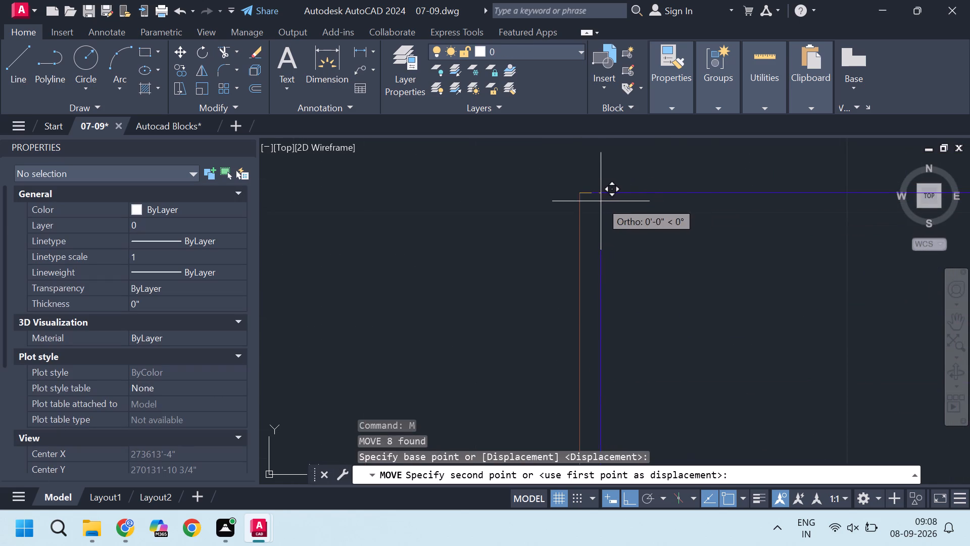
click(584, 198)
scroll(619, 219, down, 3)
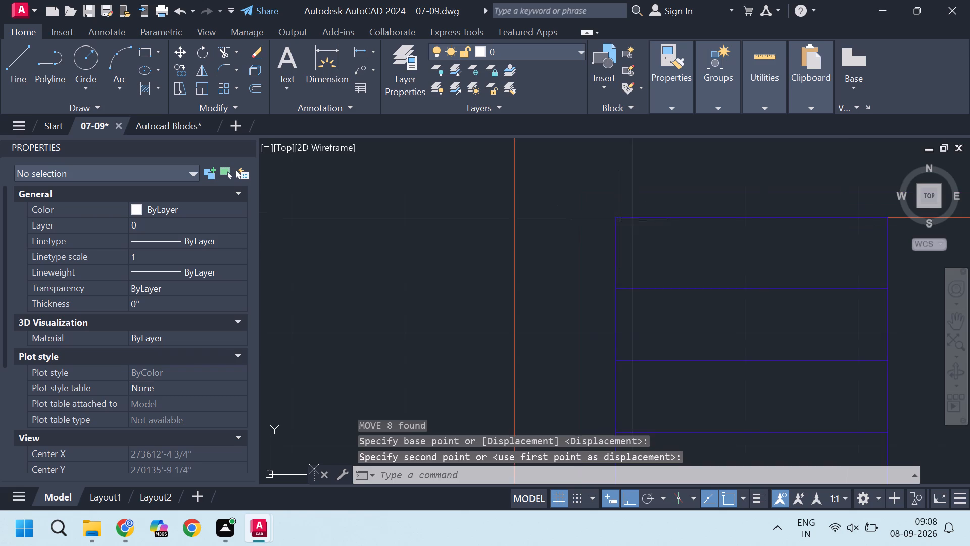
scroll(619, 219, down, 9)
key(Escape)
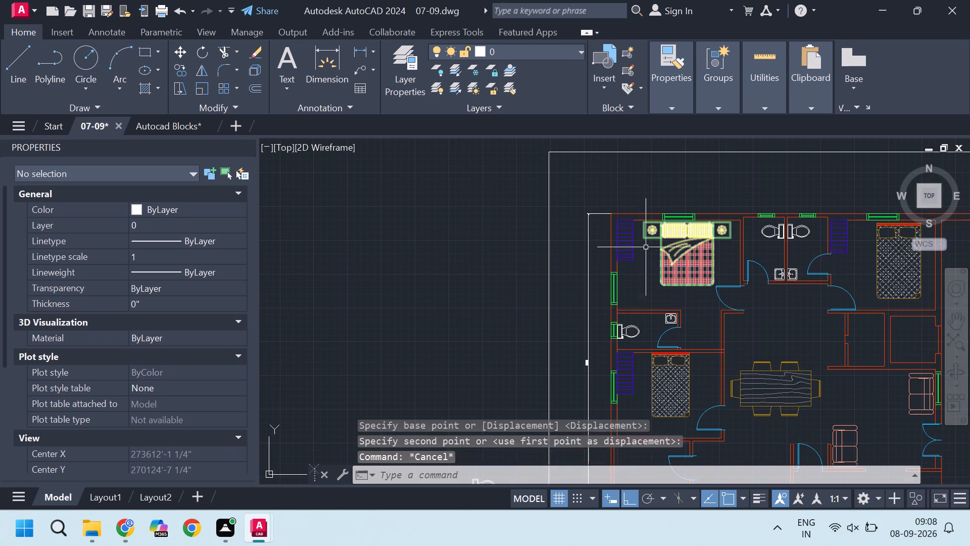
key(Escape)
Group the outline and shelf lines of the upper-left bedroom's wardrobe.
scroll(627, 230, down, 1)
scroll(627, 230, up, 4)
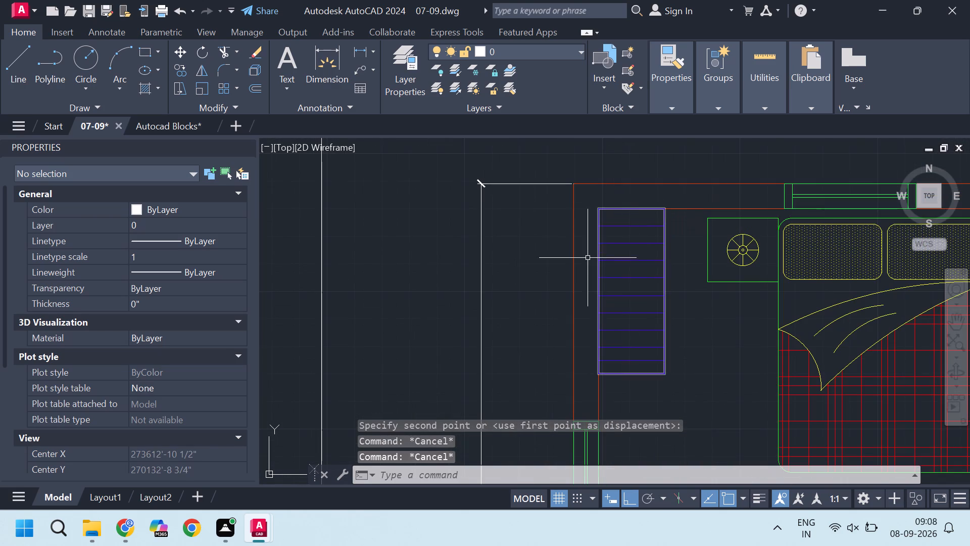
scroll(625, 368, up, 3)
scroll(531, 391, up, 2)
click(533, 383)
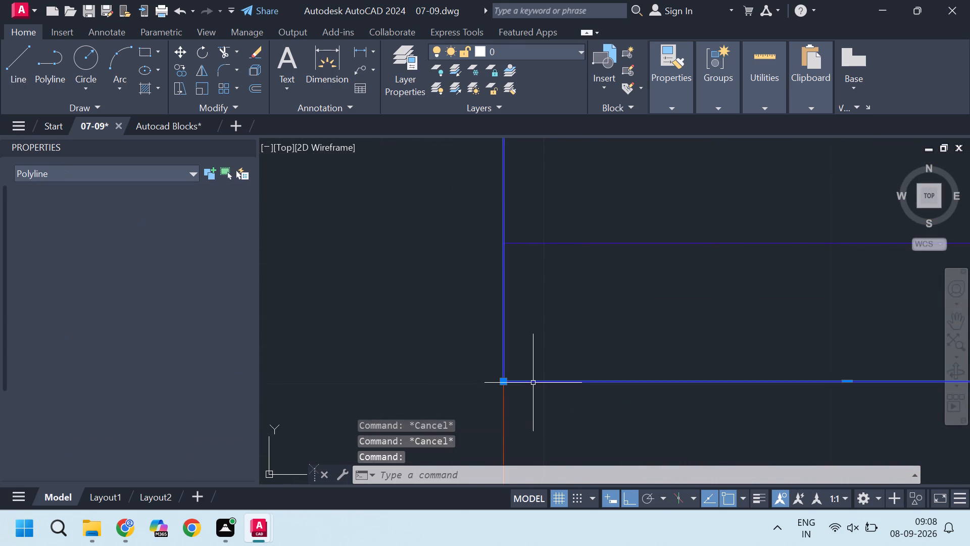
scroll(533, 383, down, 8)
scroll(563, 383, up, 2)
drag(559, 397, 553, 393)
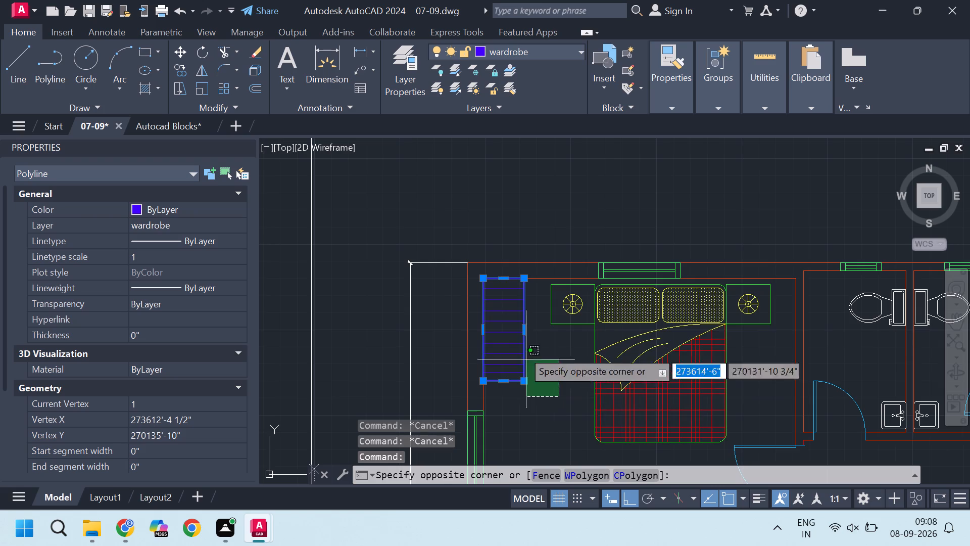
key(Escape)
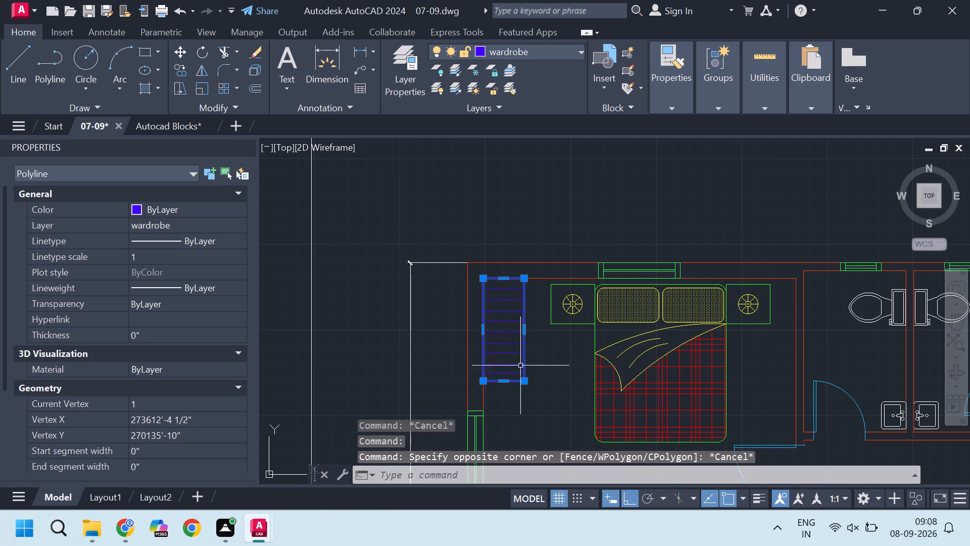
click(547, 396)
click(494, 286)
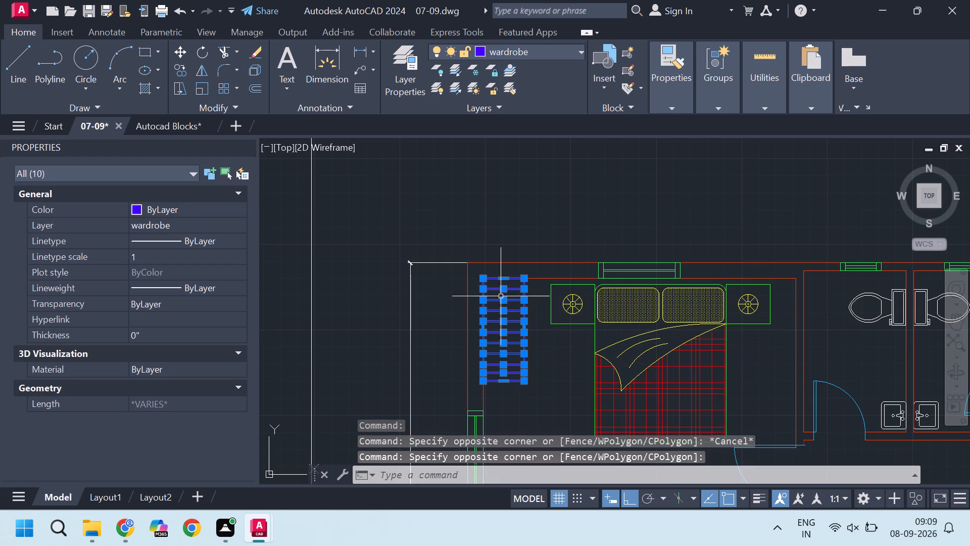
key(g)
key(Return)
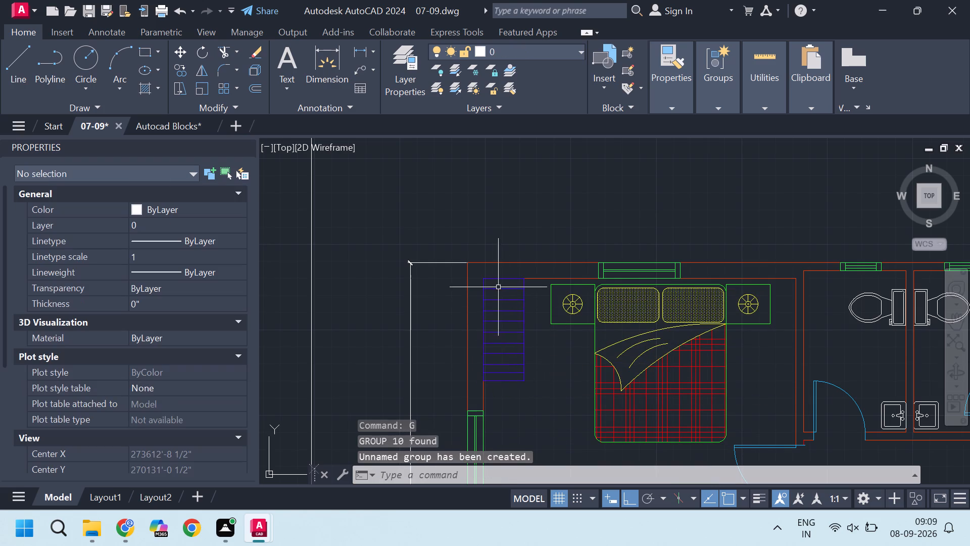
Regroup the upper-left bedroom's wardrobe so that the separate line along its top edge is included.
click(489, 280)
scroll(501, 297, up, 2)
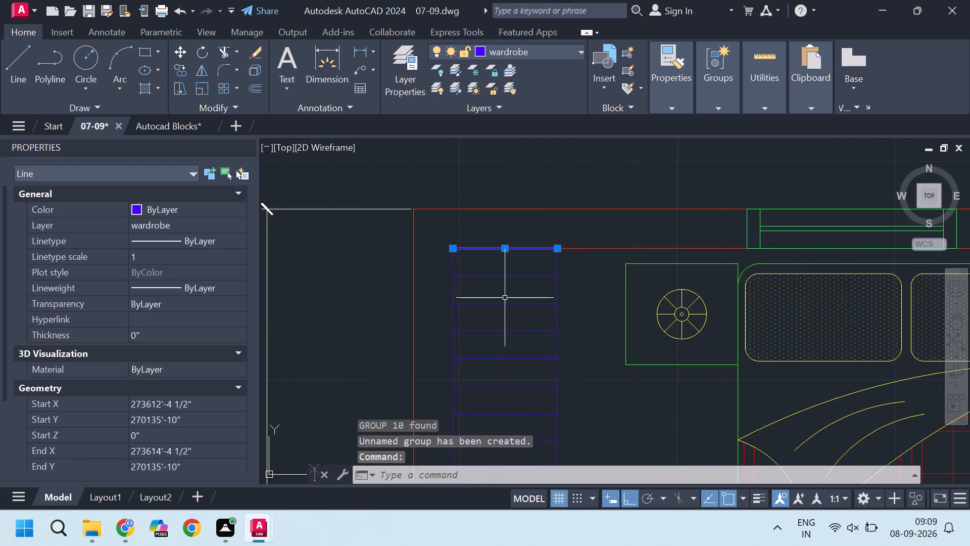
scroll(520, 299, down, 1)
key(Escape)
click(454, 233)
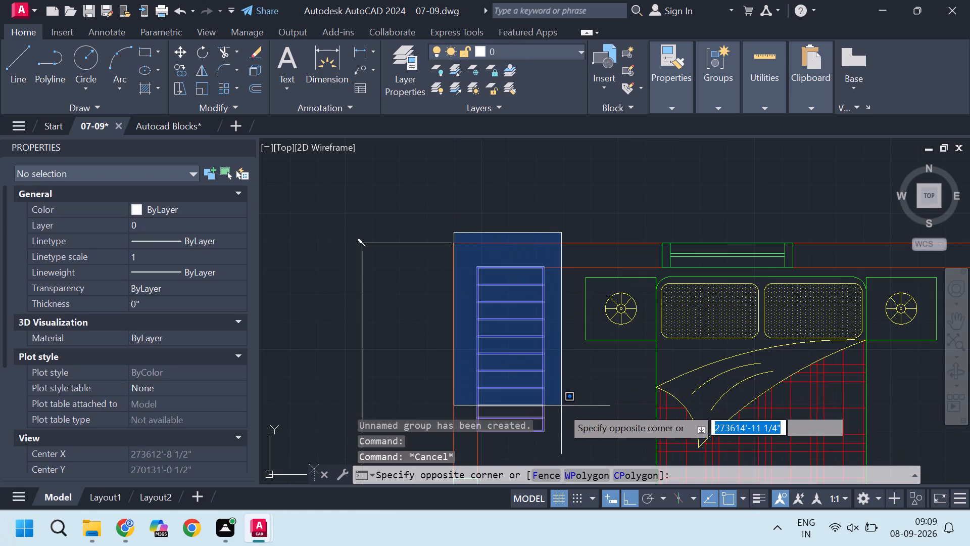
click(568, 440)
key(g)
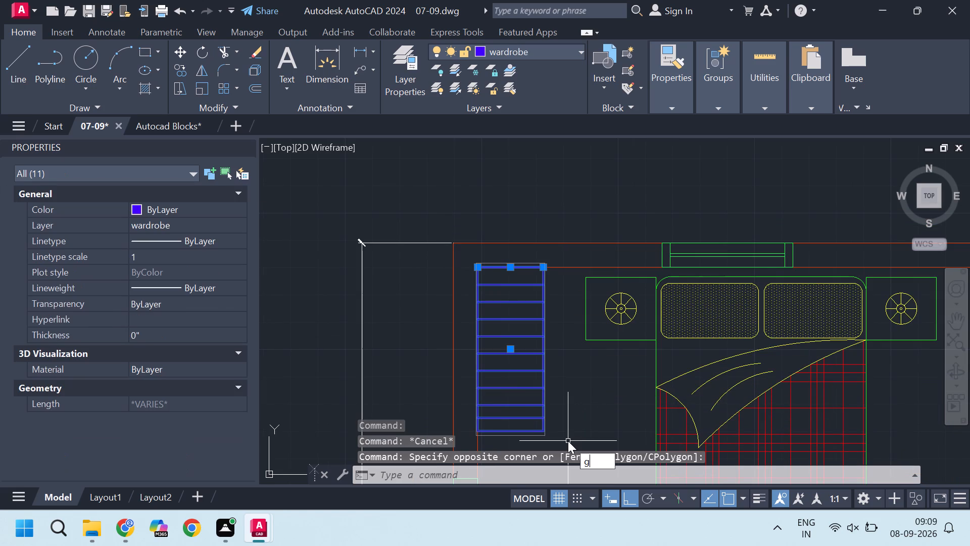
key(Return)
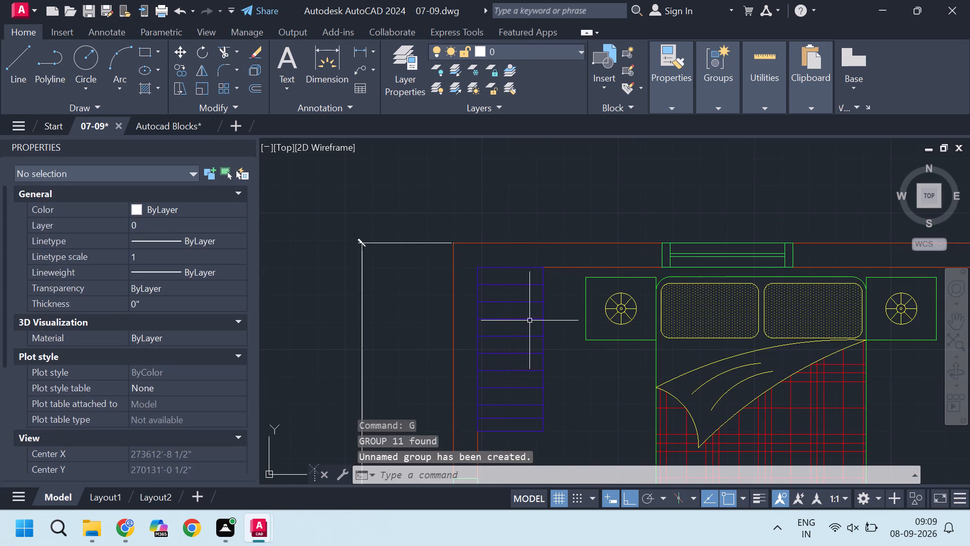
Shift the grouped wardrobe slightly away from the bedroom's left wall and slightly down from its upper wall.
click(529, 321)
scroll(486, 269, up, 1)
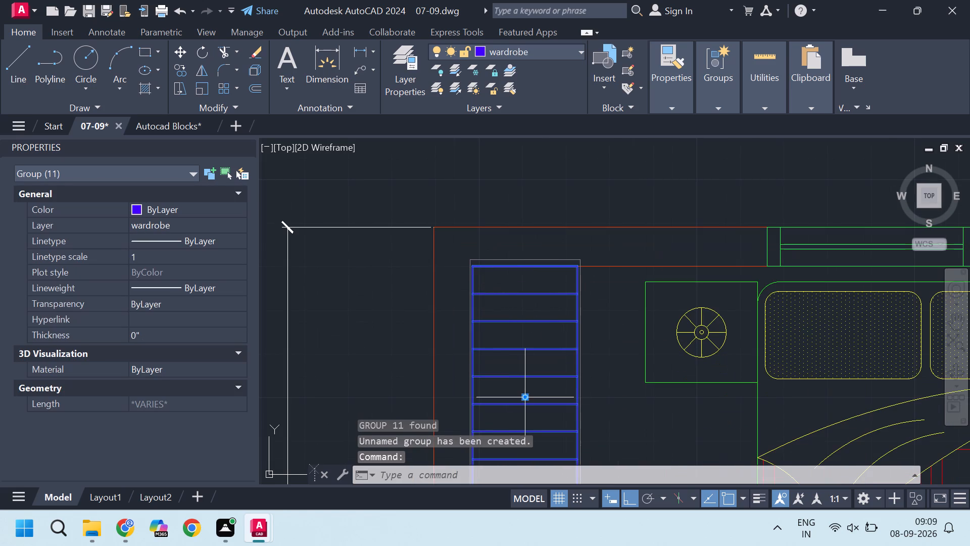
click(523, 395)
click(536, 394)
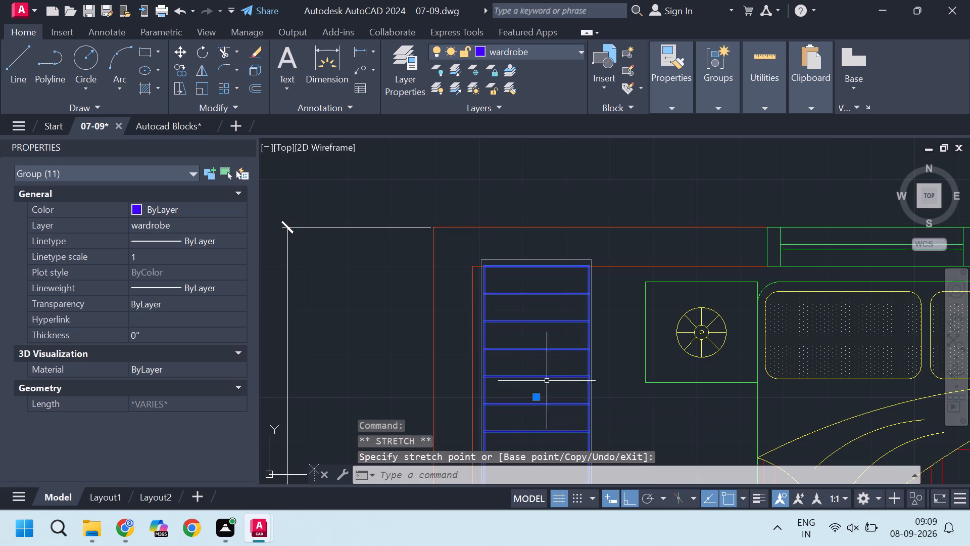
scroll(506, 263, up, 2)
scroll(531, 306, down, 3)
scroll(544, 411, up, 1)
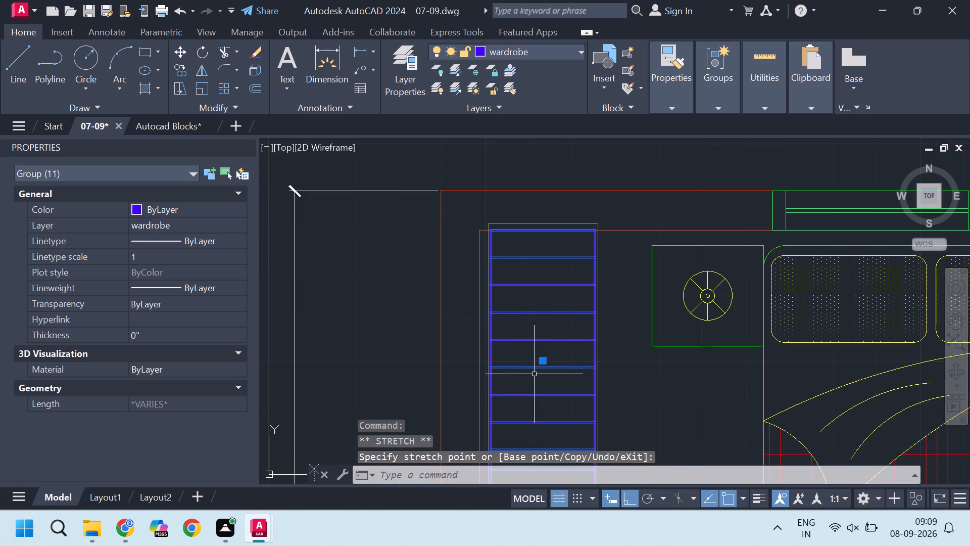
click(543, 363)
click(533, 377)
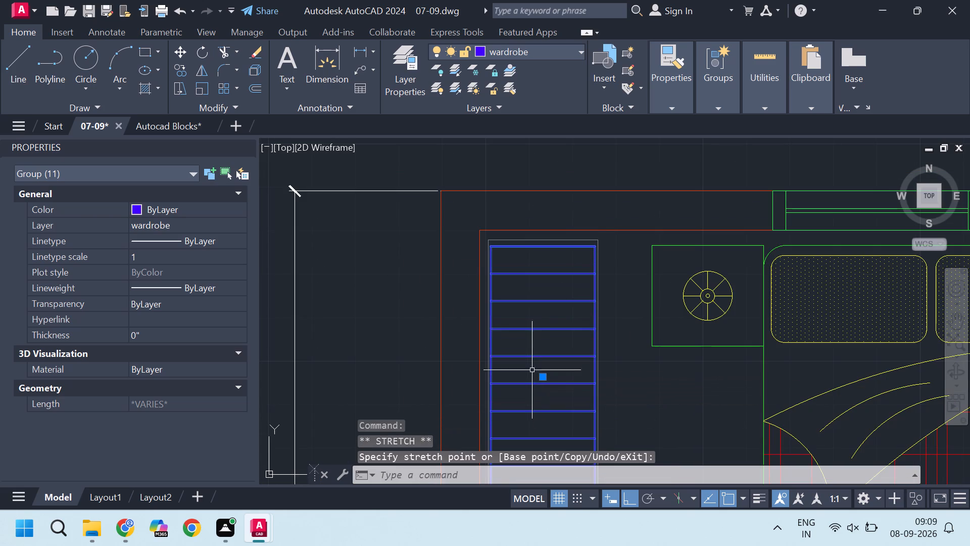
Move the upper-left bedroom's grouped wardrobe by its top-left corner onto the inner corner of the bedroom walls.
scroll(505, 242, up, 4)
key(m)
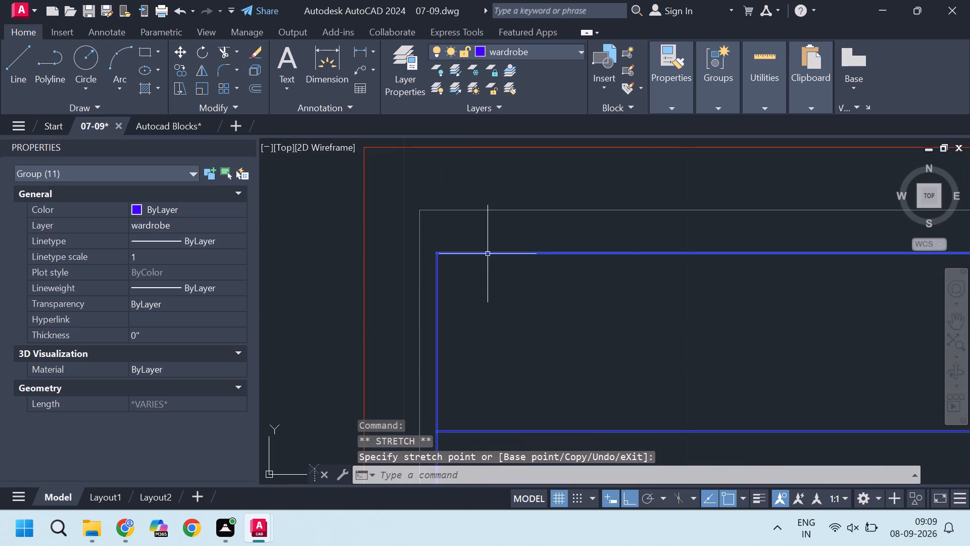
key(Return)
click(441, 254)
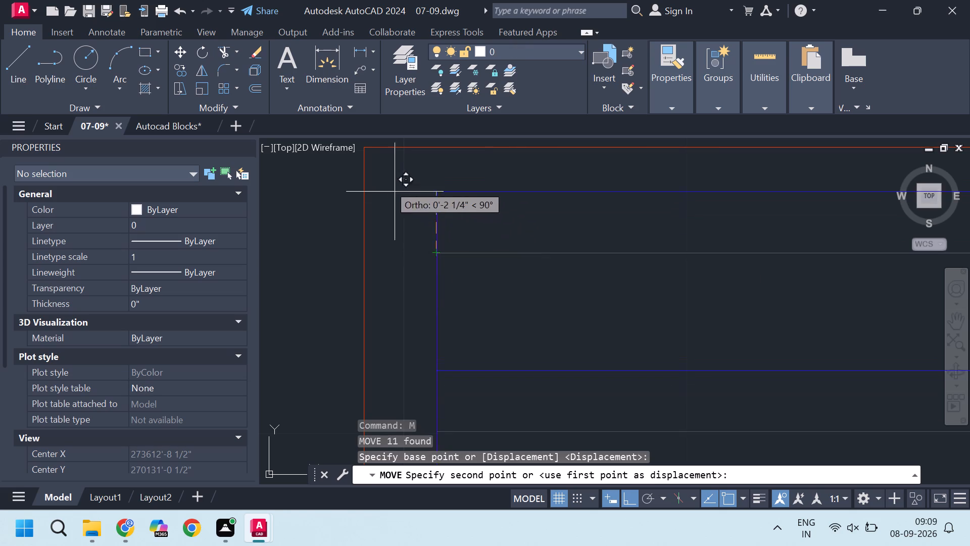
scroll(369, 167, up, 2)
scroll(369, 157, down, 3)
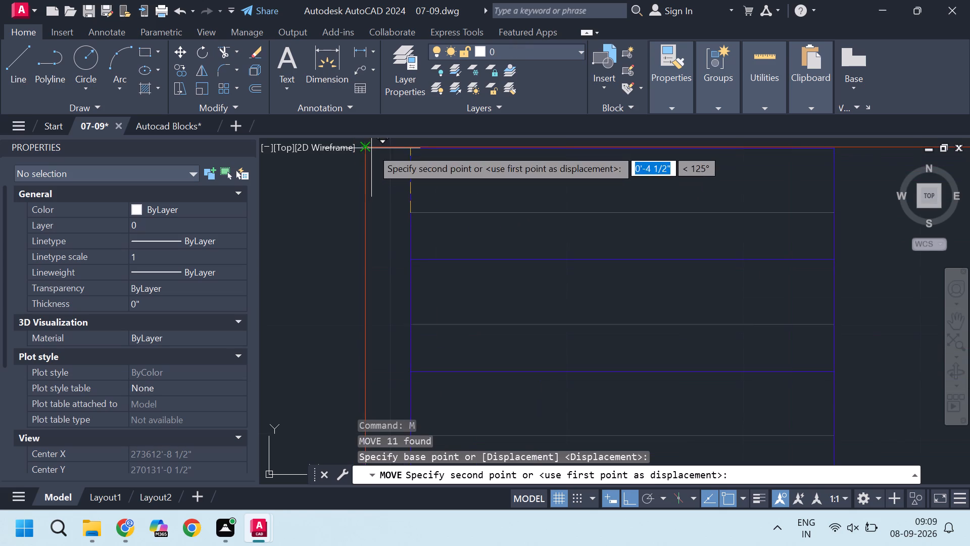
click(371, 148)
scroll(476, 253, down, 4)
scroll(516, 278, down, 5)
key(Escape)
key(Escape)
scroll(516, 292, down, 1)
scroll(522, 292, up, 2)
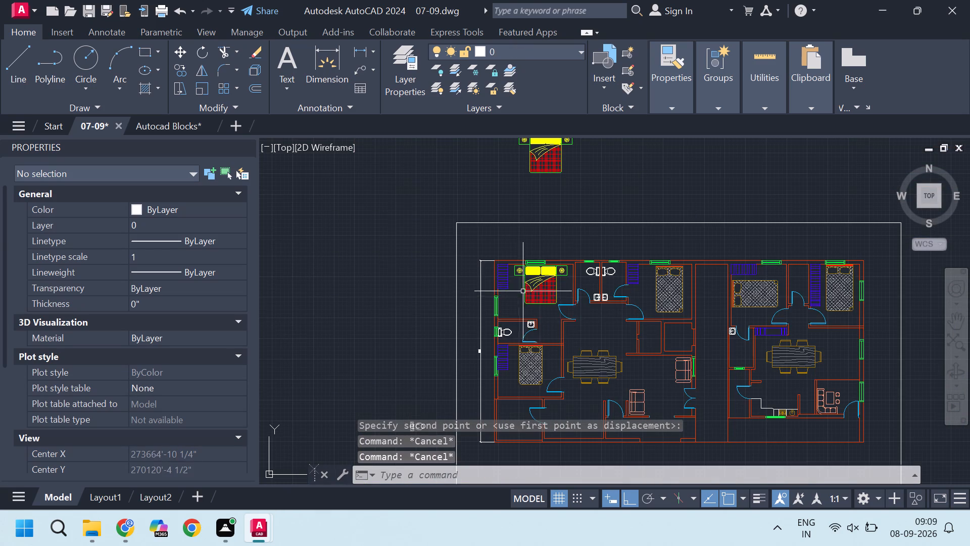
Delete the spare double bed block lying above the floor plan's border.
middle_drag(549, 261, 529, 368)
click(456, 200)
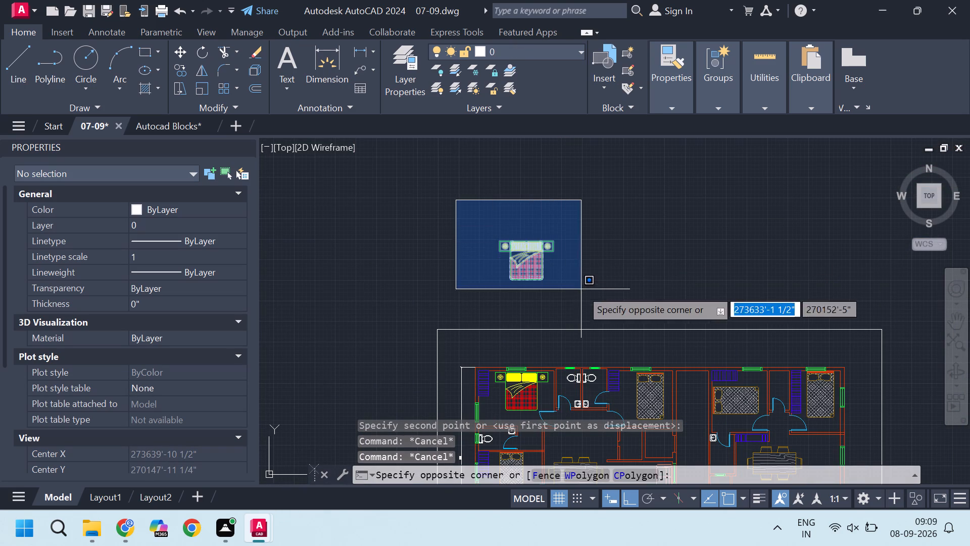
click(581, 296)
key(Delete)
Delete the stray fixture block lying outside the floor plan's border, to its lower left.
scroll(579, 297, down, 2)
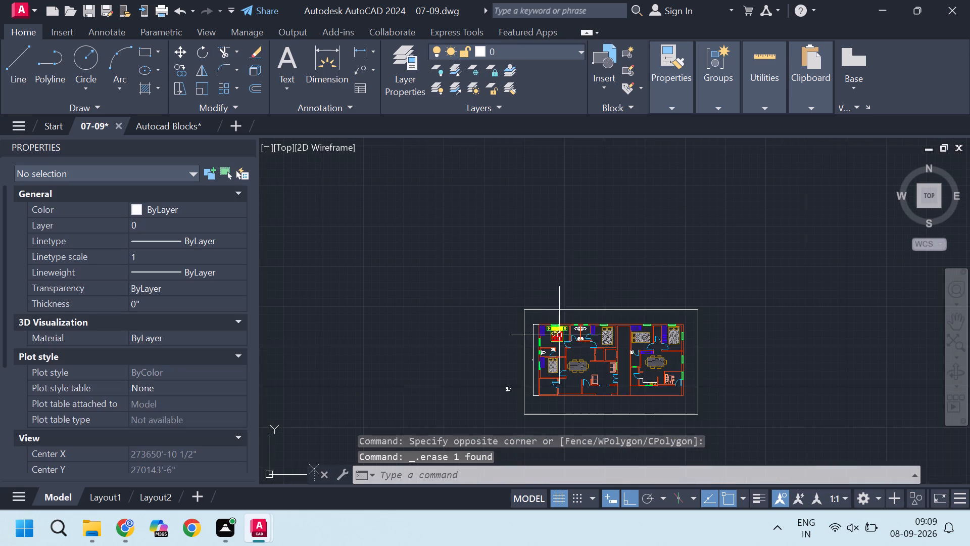
scroll(521, 393, up, 2)
click(447, 348)
click(513, 416)
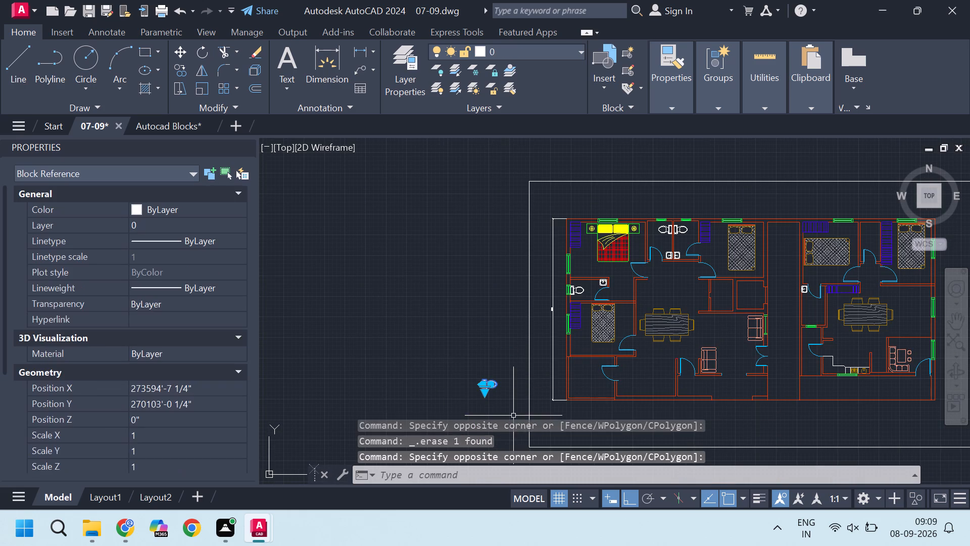
key(Delete)
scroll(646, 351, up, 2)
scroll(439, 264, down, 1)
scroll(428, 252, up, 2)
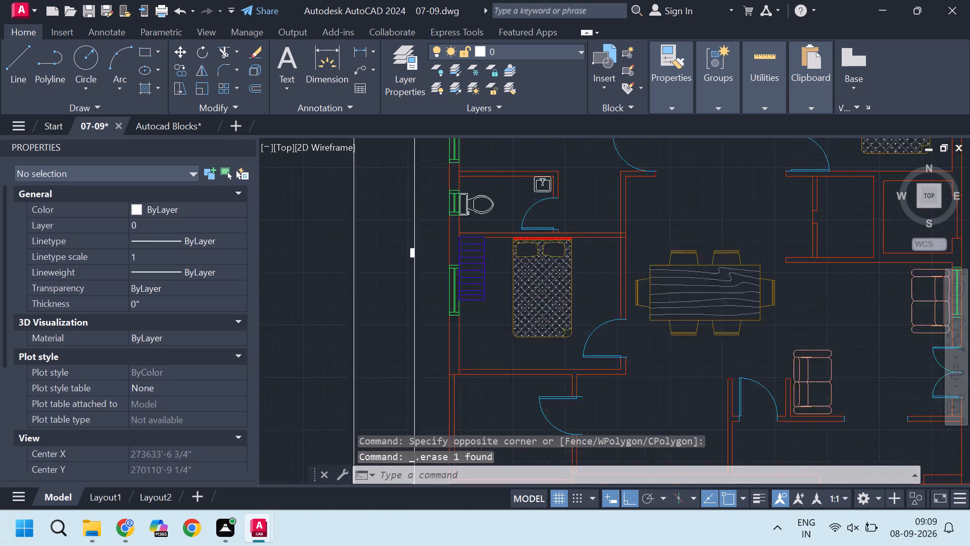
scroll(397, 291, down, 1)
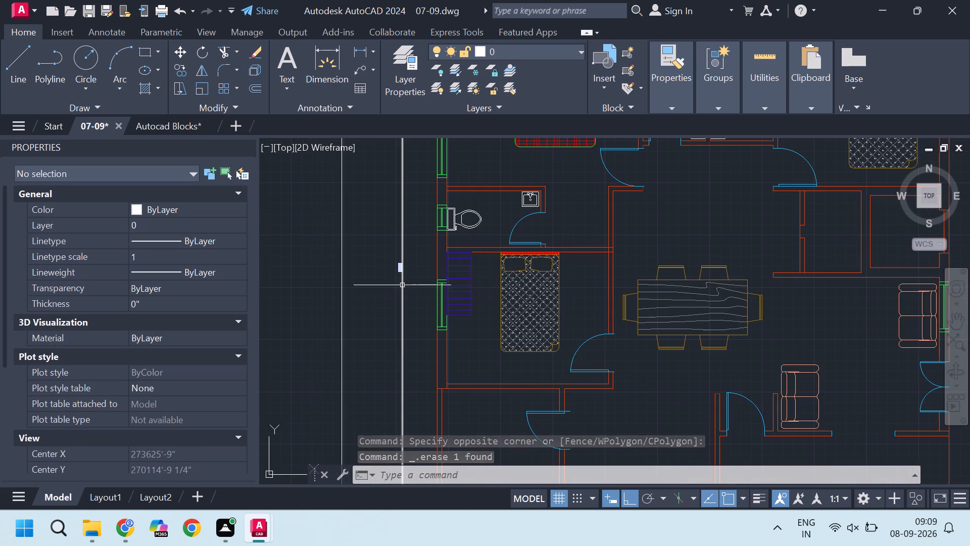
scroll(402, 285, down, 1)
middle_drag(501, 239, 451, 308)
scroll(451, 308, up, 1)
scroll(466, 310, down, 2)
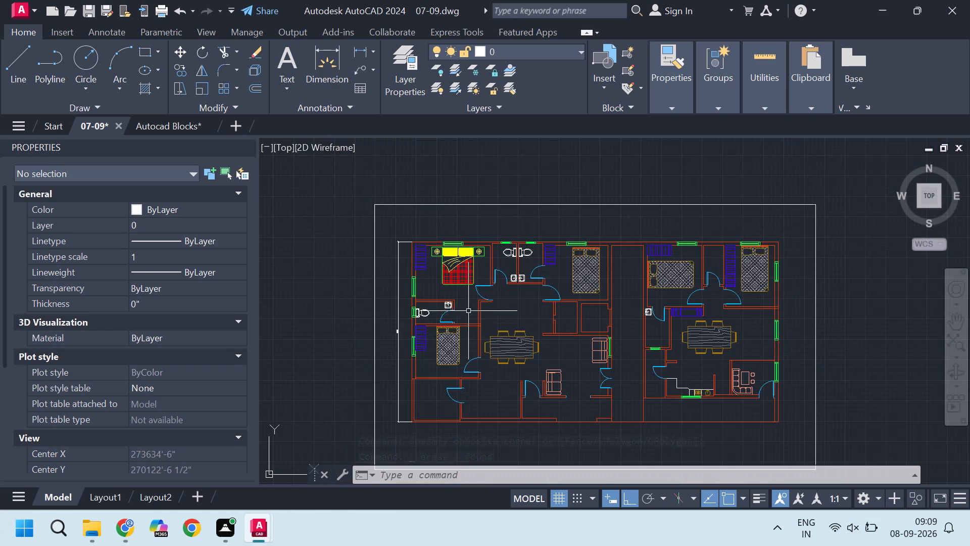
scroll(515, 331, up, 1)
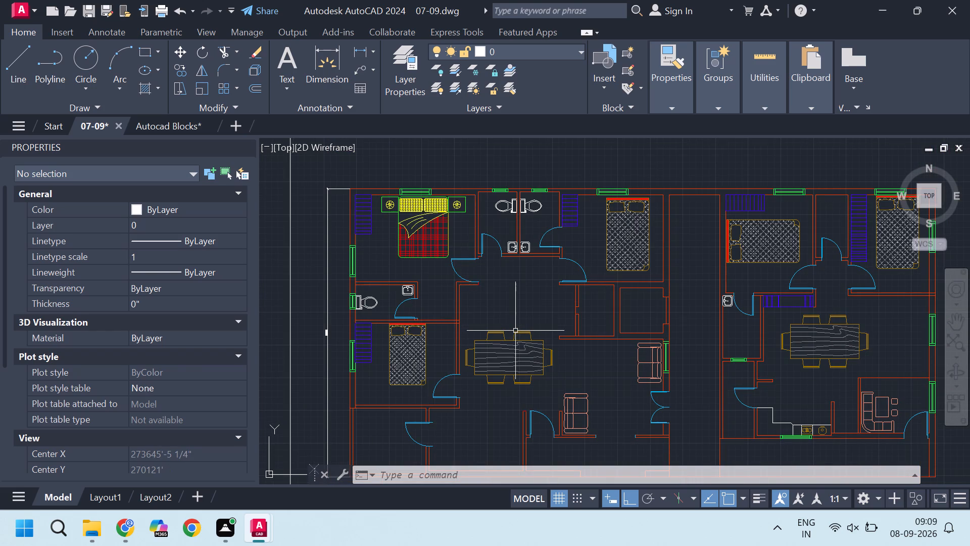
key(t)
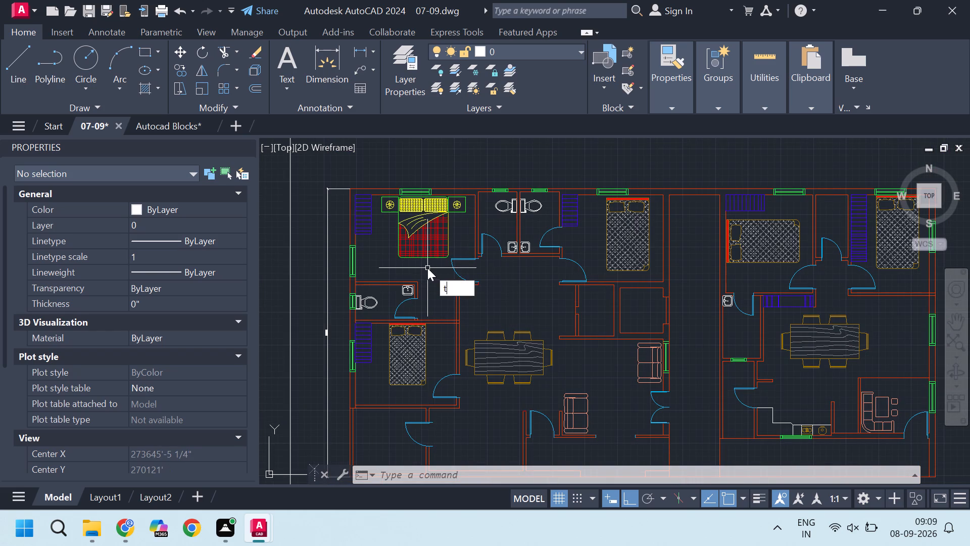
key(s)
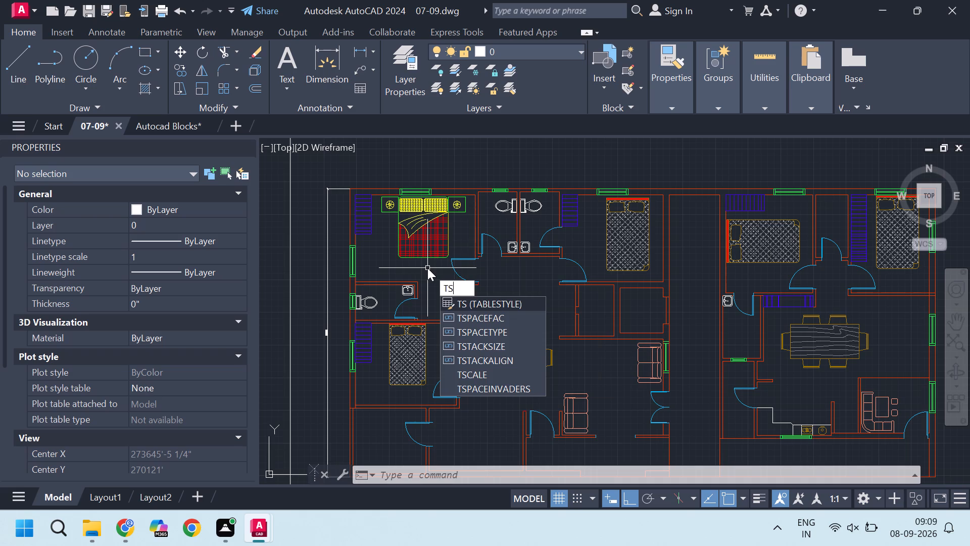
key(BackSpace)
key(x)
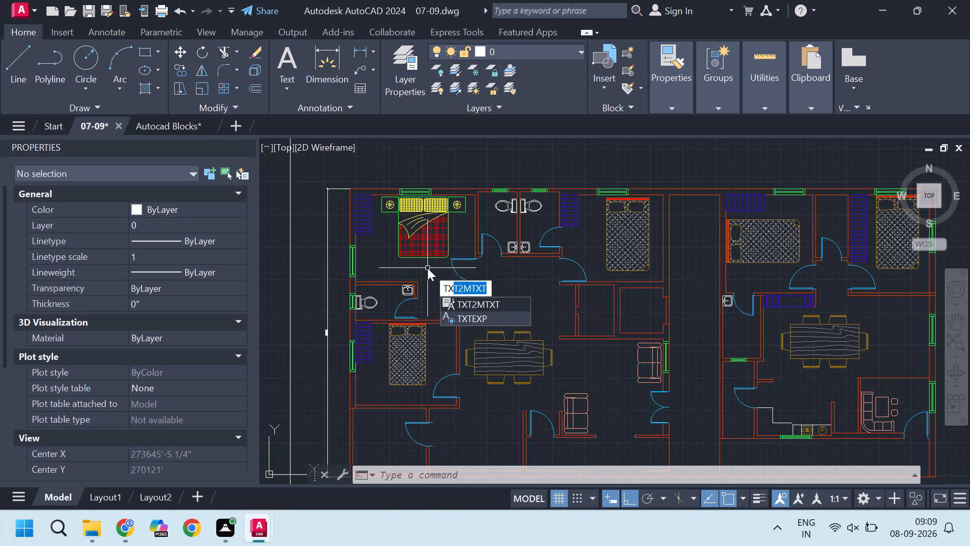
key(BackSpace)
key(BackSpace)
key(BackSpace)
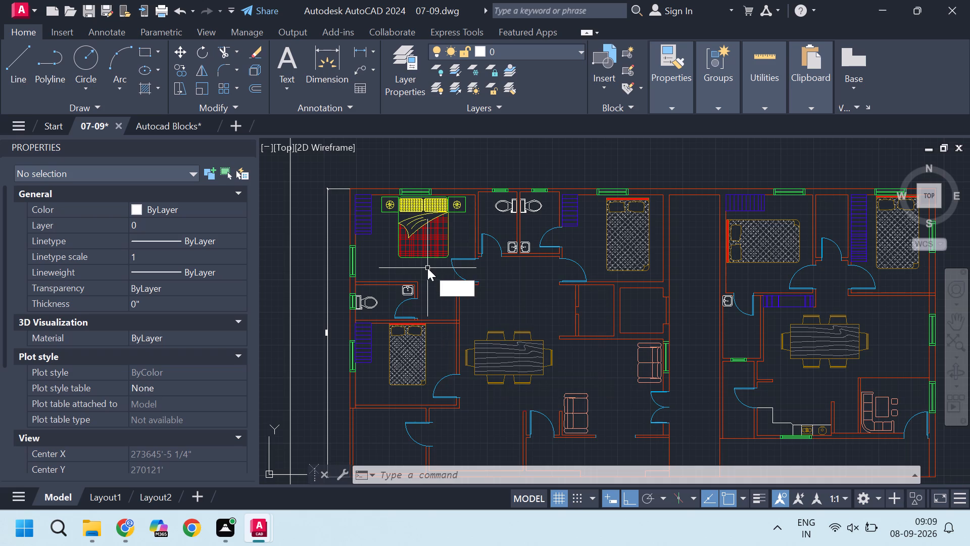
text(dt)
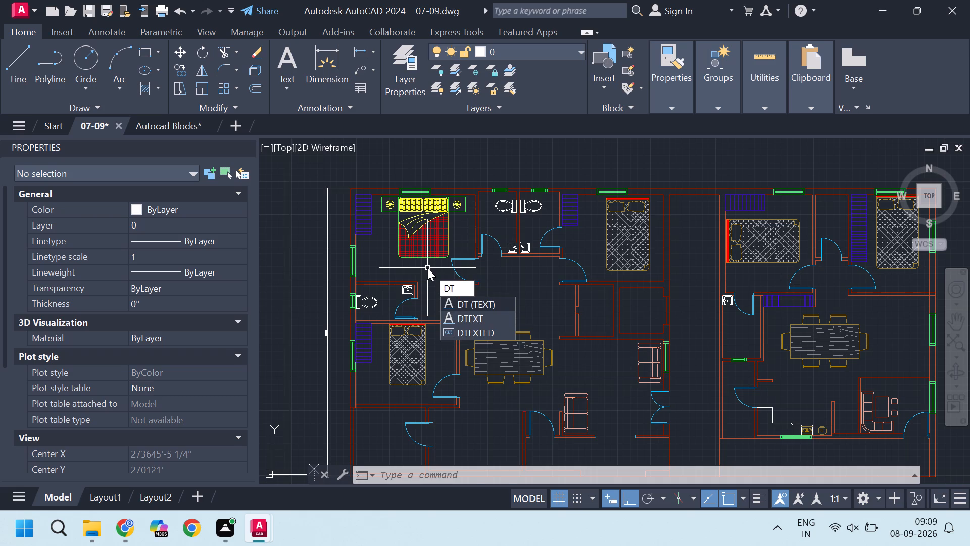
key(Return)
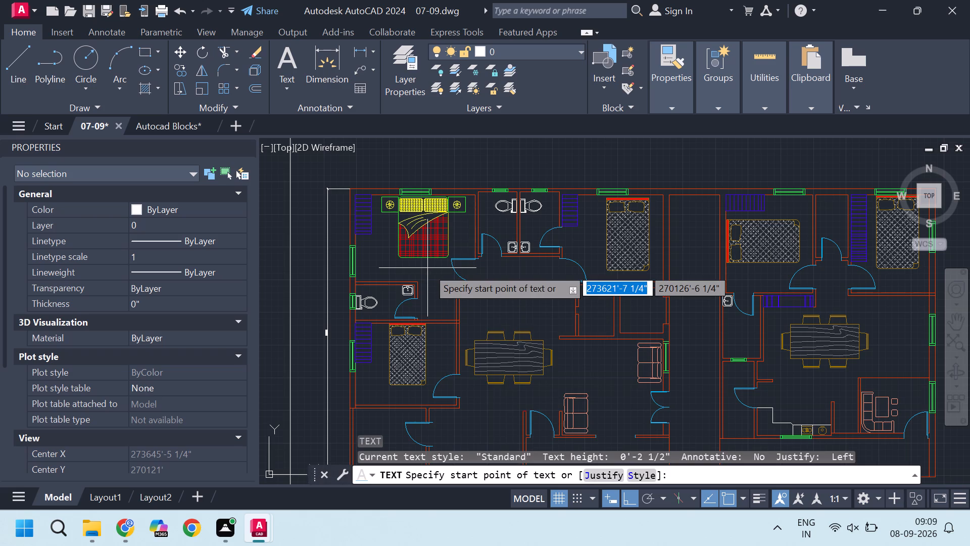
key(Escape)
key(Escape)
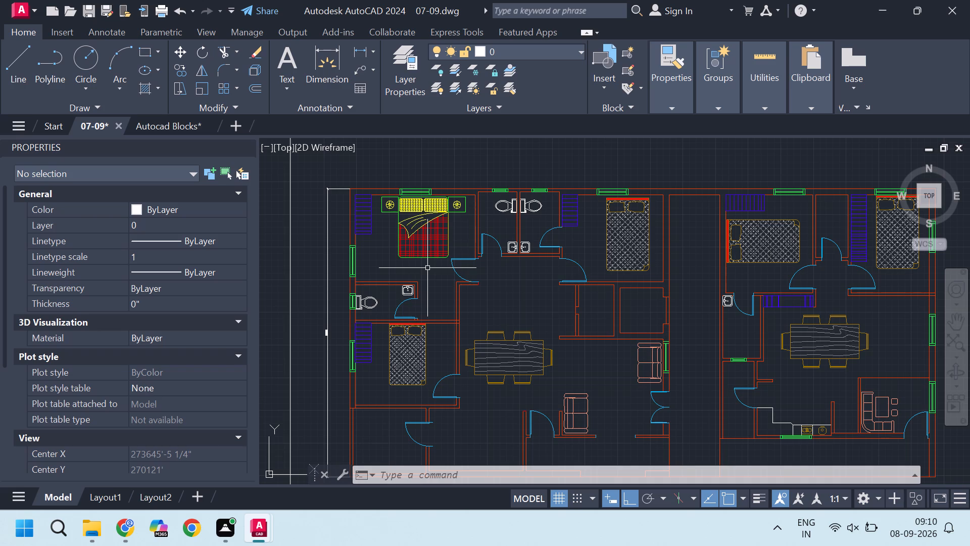
Review the font, height and width settings of the Standard text style.
text(st)
key(Return)
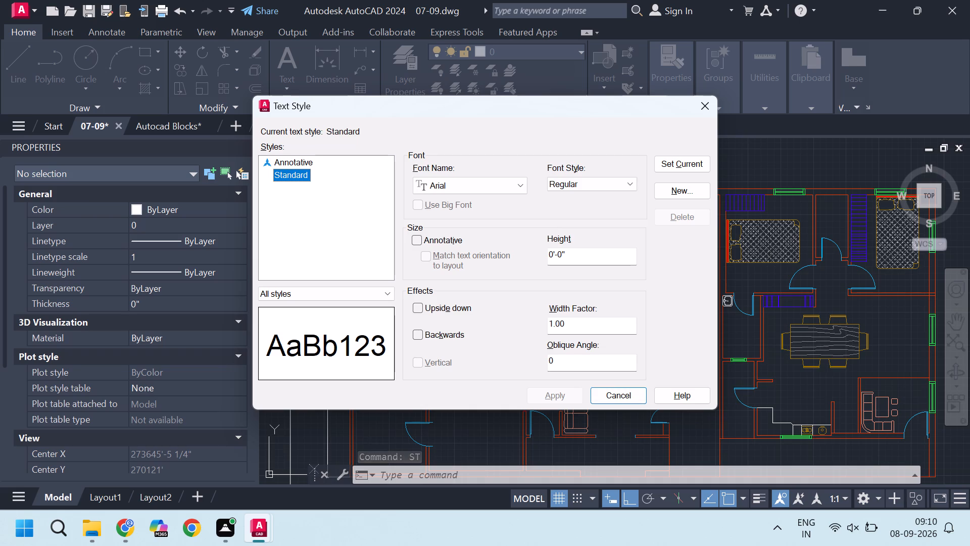
click(715, 110)
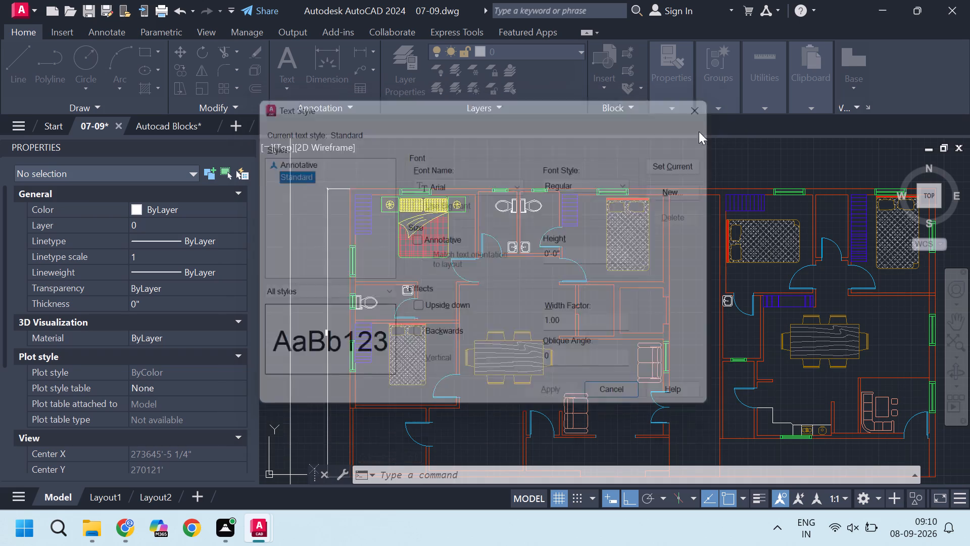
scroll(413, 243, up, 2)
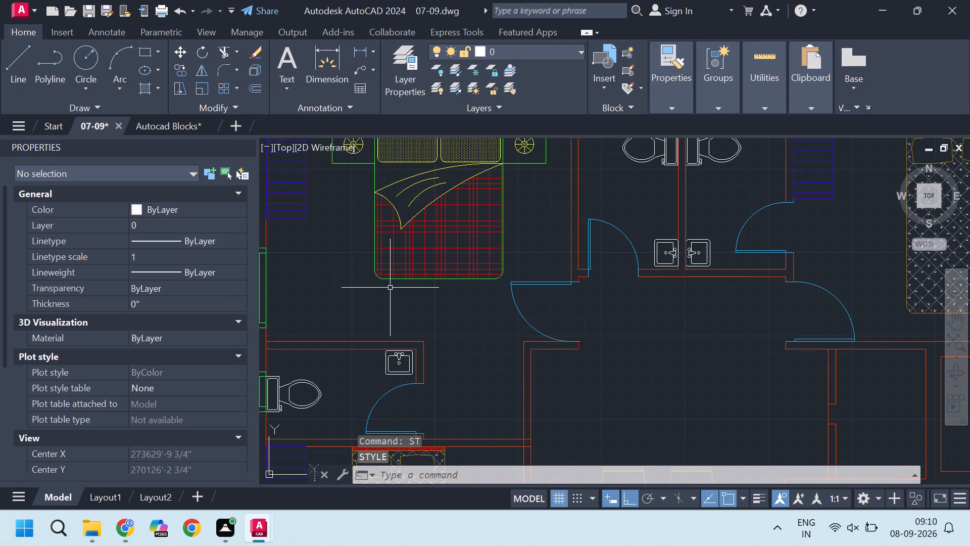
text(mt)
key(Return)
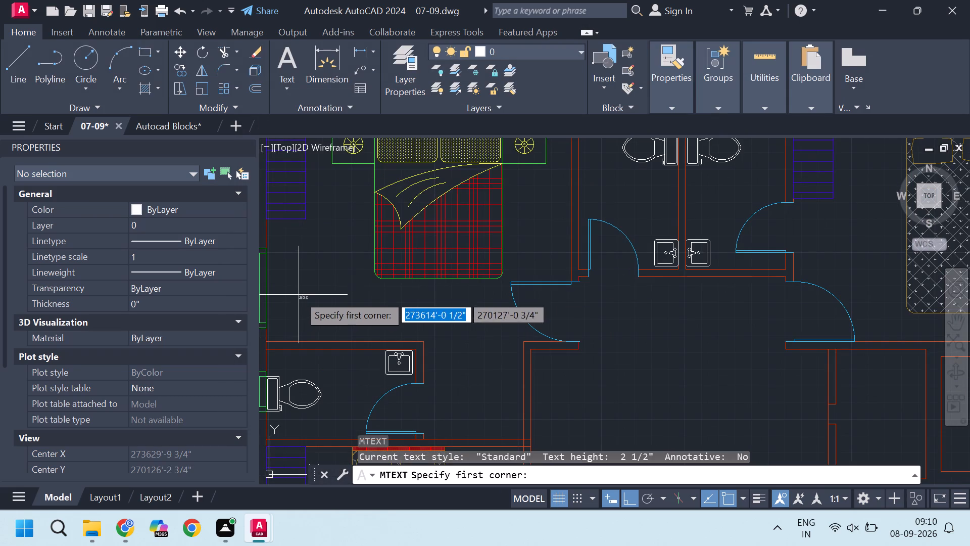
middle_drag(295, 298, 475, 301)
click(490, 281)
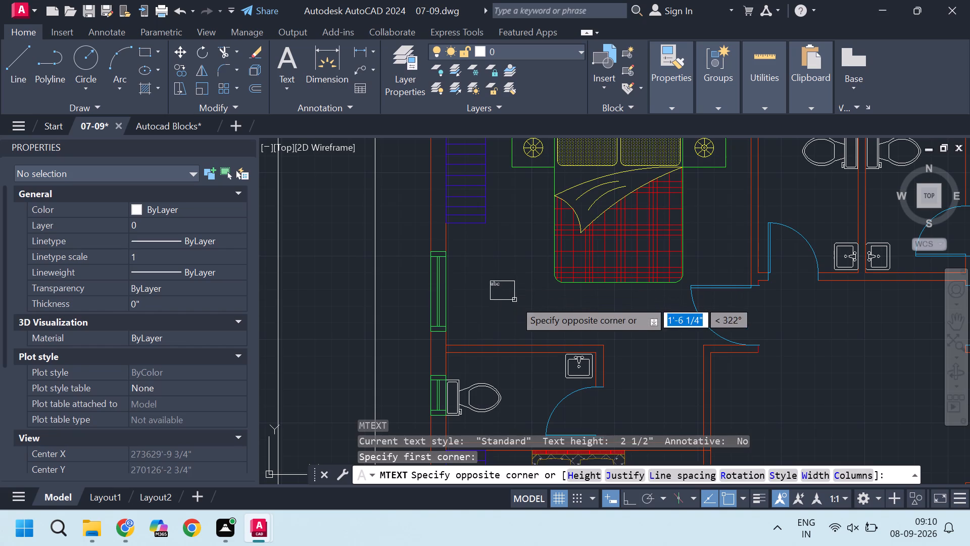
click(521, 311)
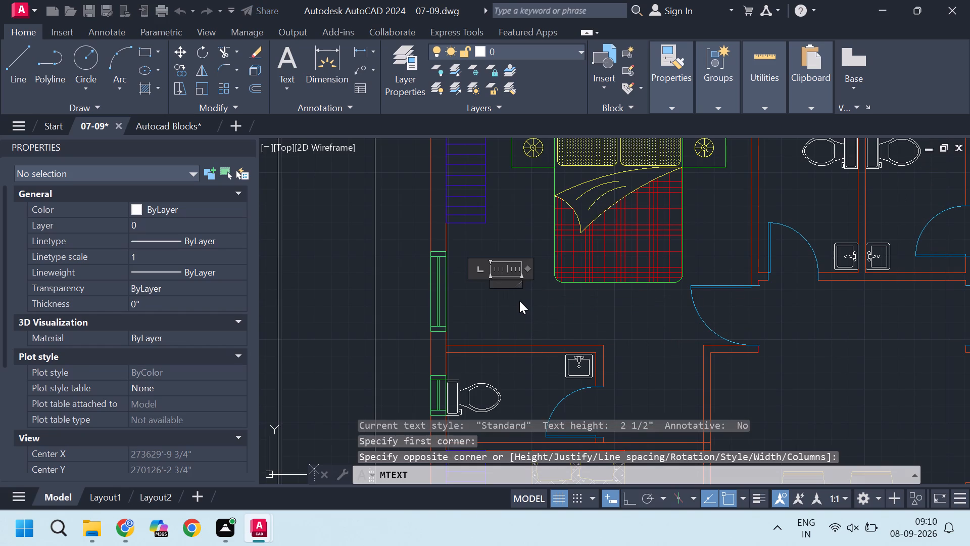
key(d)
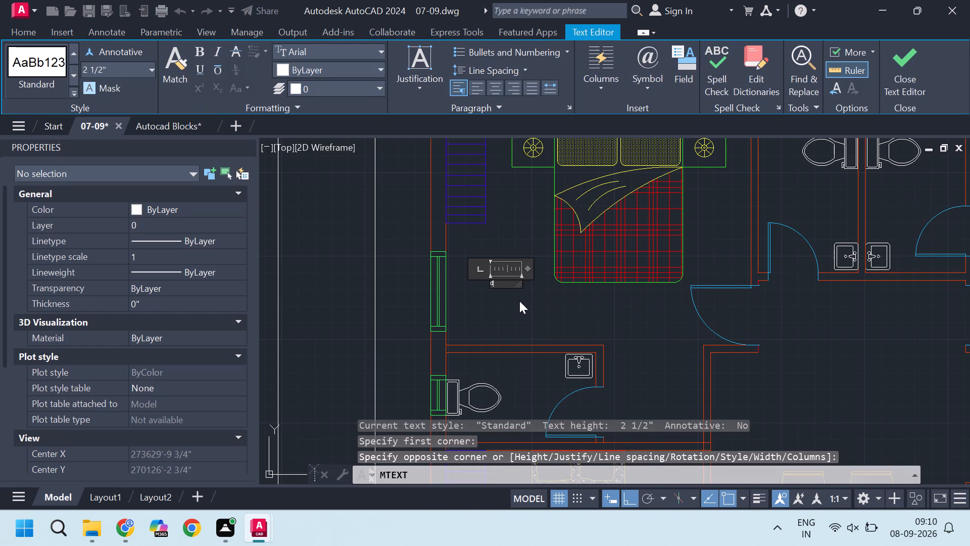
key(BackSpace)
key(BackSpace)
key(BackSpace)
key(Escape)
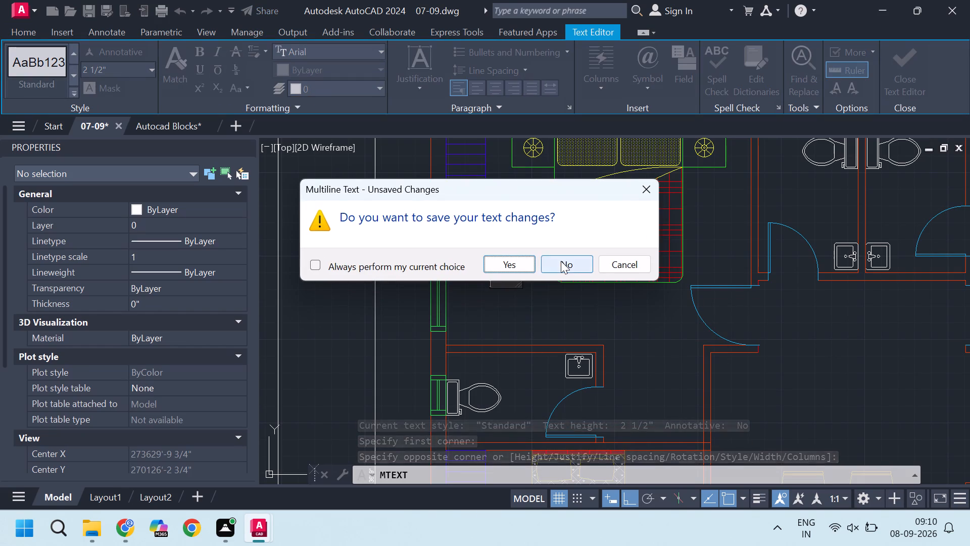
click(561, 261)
Set the Standard text style's width factor to 2, make the style current and save the change.
scroll(536, 291, down, 2)
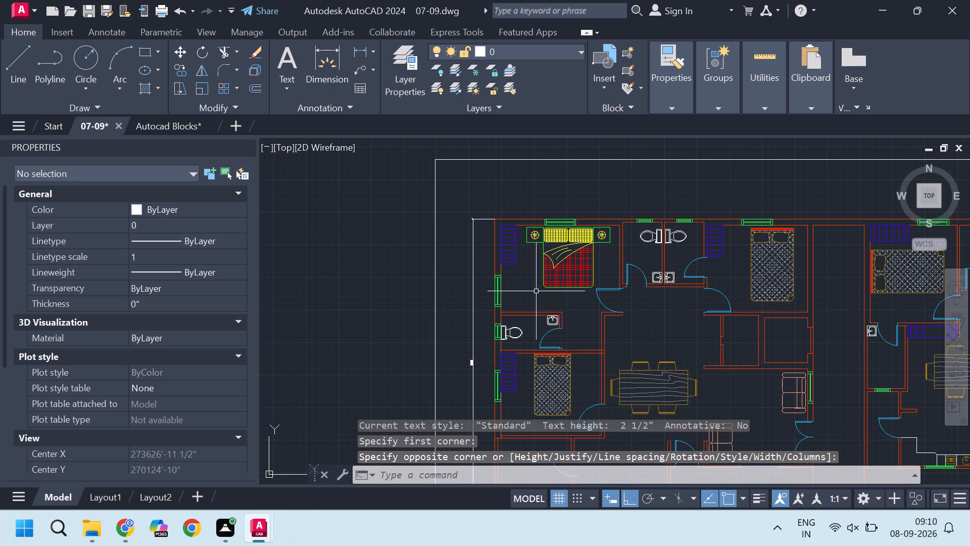
text(st)
key(Return)
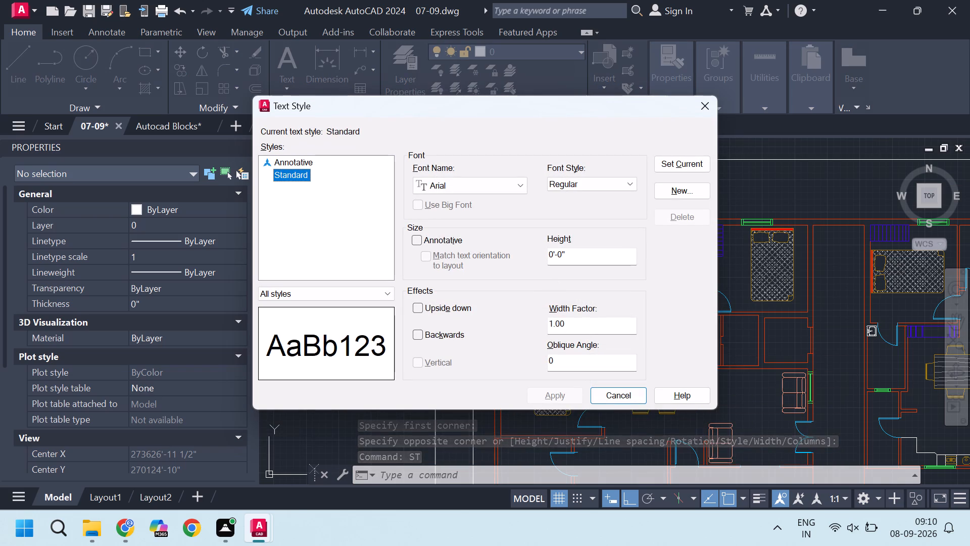
drag(571, 324, 539, 327)
key(2)
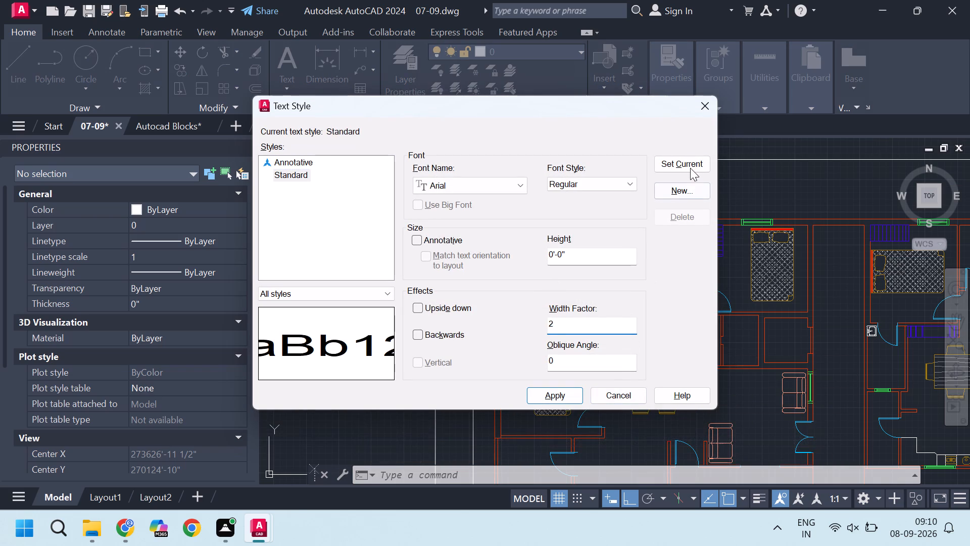
click(690, 162)
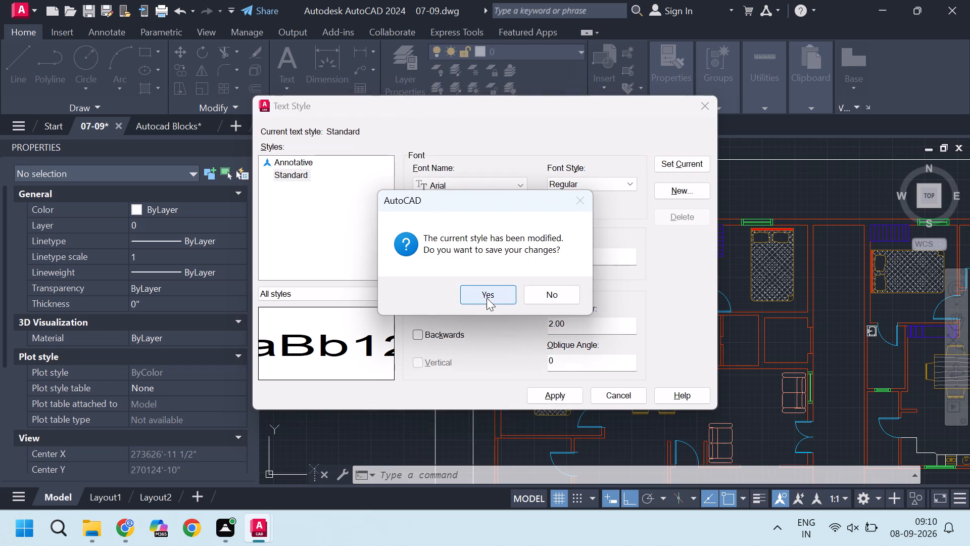
click(487, 298)
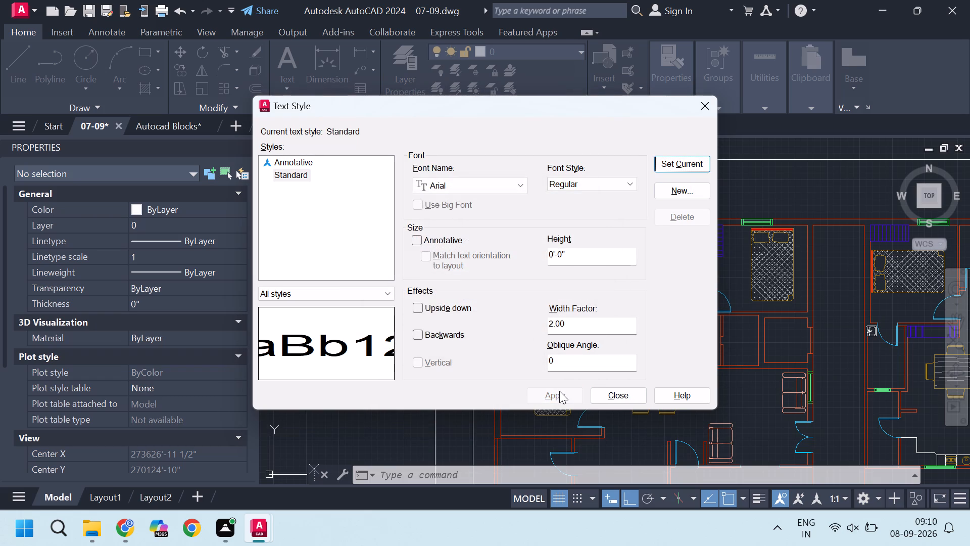
click(616, 400)
Check the Standard text style's settings again without changing them.
scroll(542, 296, up, 2)
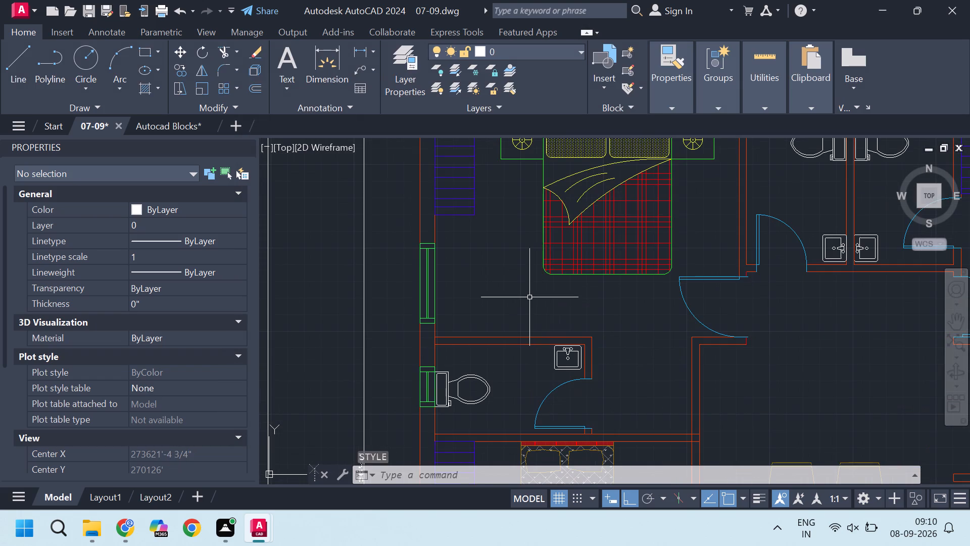
text(st)
key(Return)
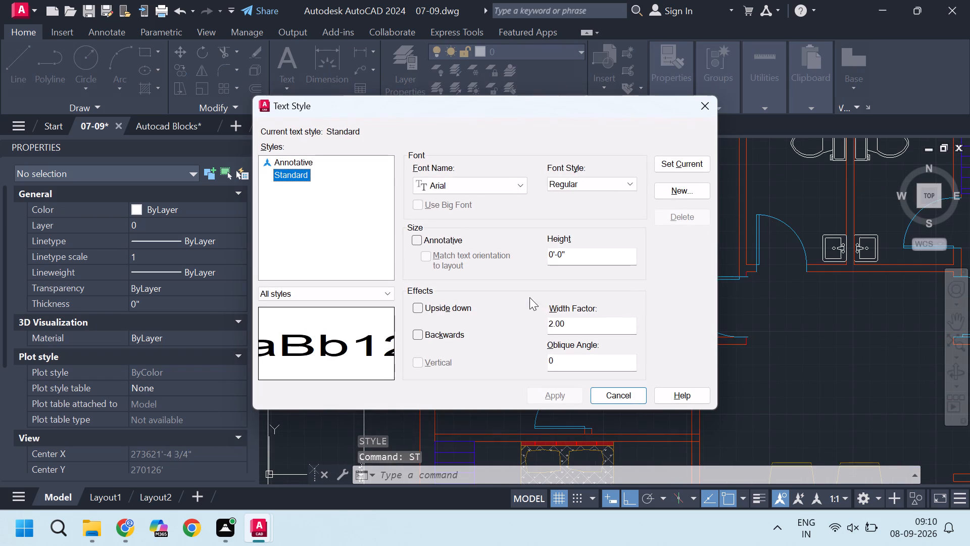
click(715, 109)
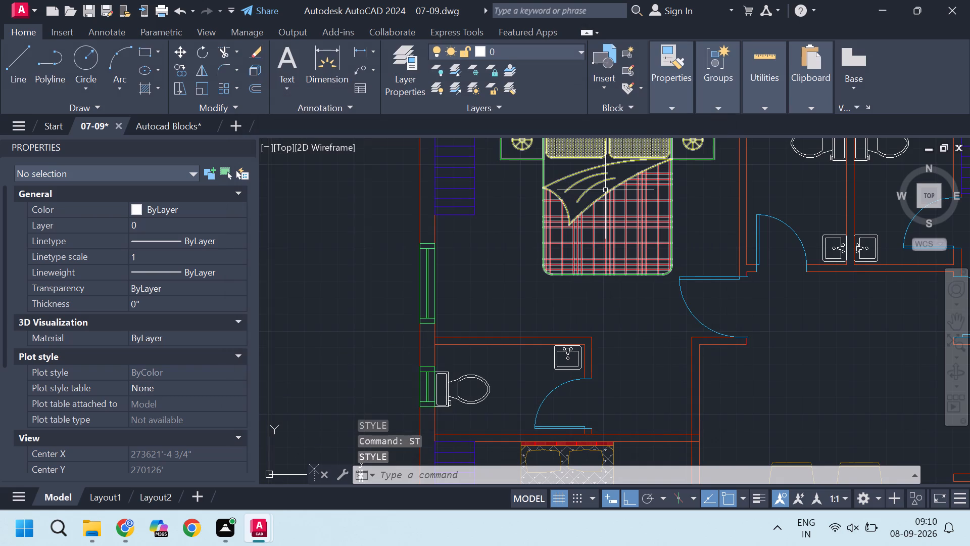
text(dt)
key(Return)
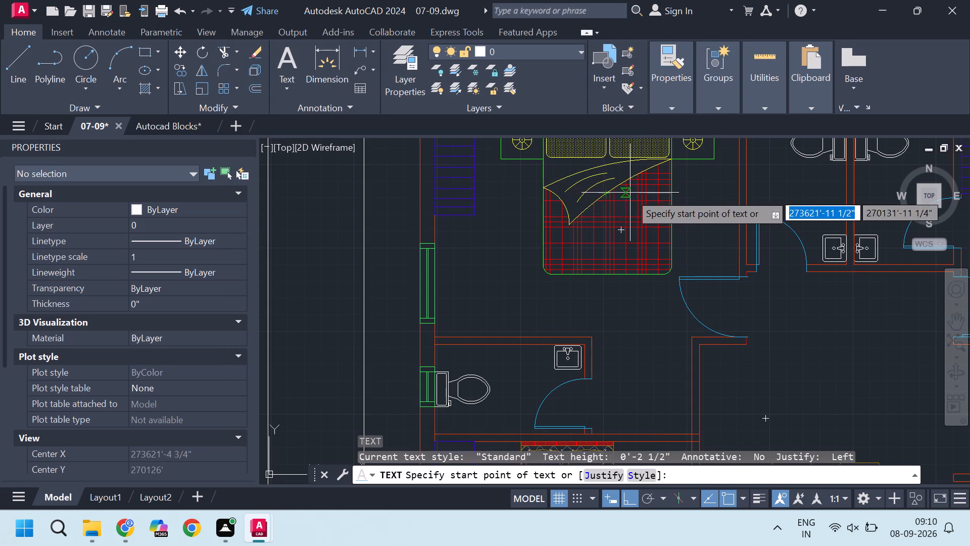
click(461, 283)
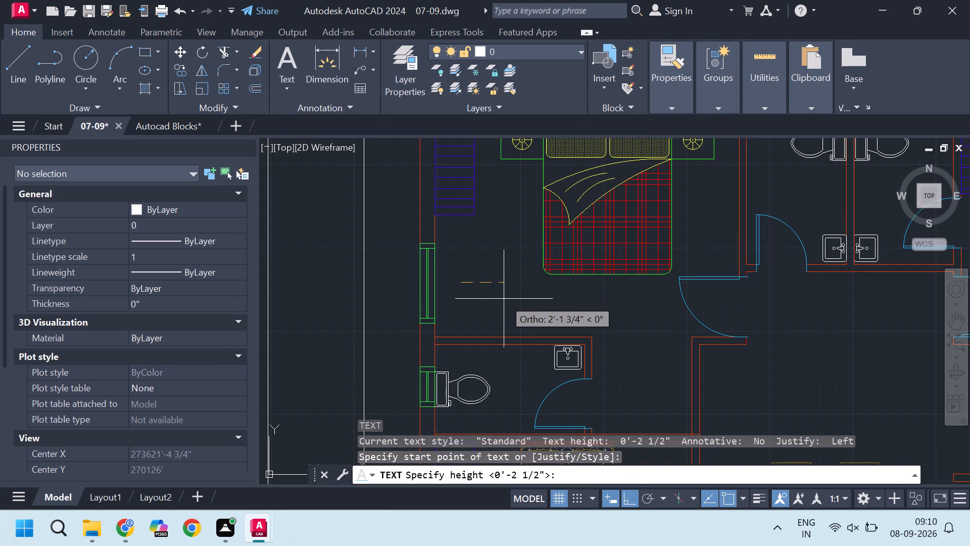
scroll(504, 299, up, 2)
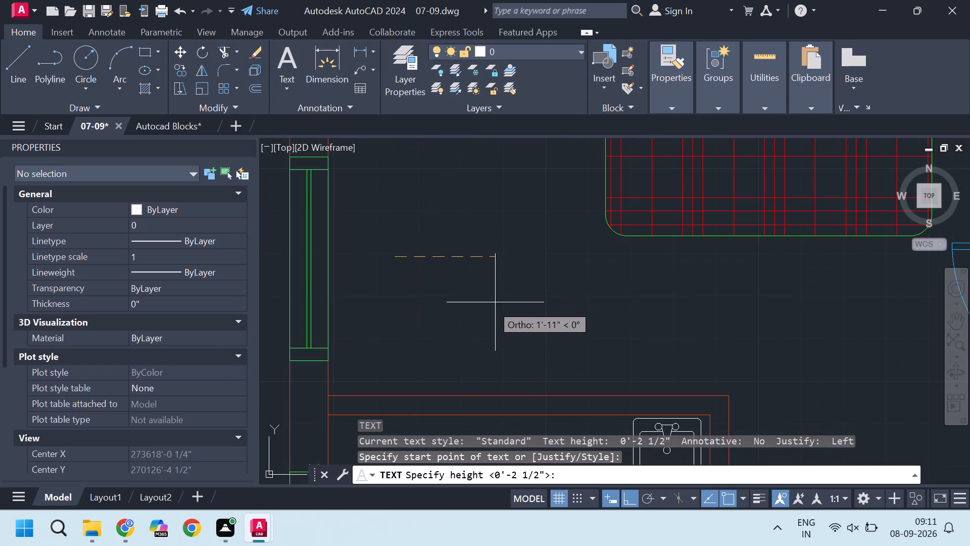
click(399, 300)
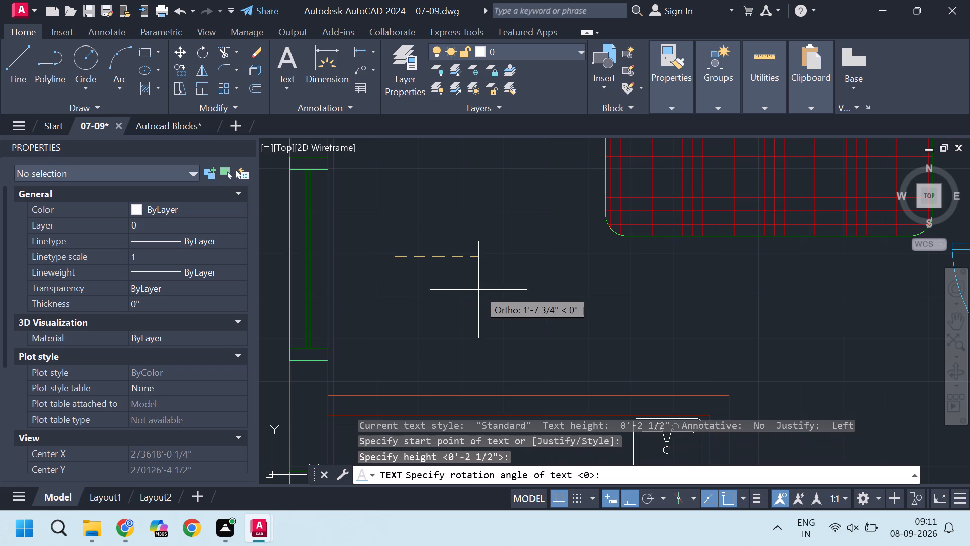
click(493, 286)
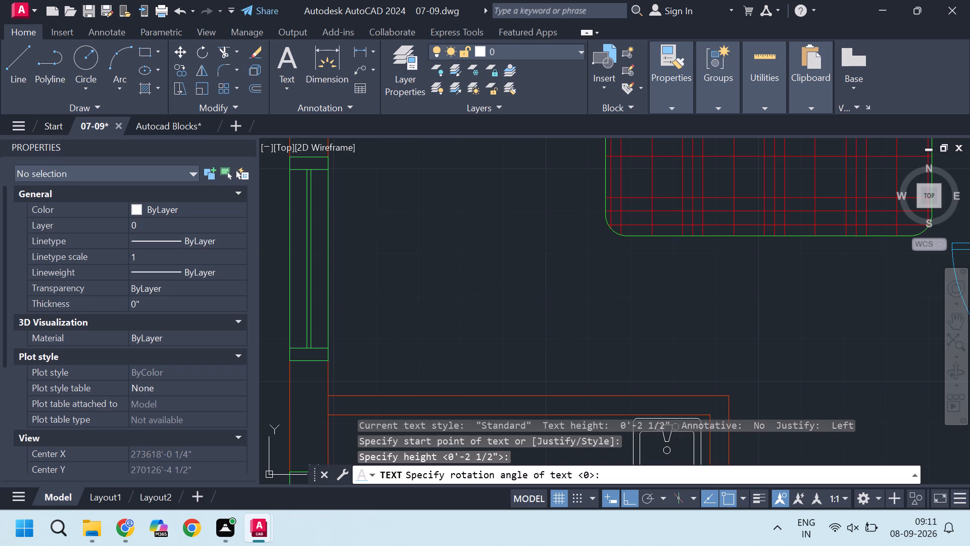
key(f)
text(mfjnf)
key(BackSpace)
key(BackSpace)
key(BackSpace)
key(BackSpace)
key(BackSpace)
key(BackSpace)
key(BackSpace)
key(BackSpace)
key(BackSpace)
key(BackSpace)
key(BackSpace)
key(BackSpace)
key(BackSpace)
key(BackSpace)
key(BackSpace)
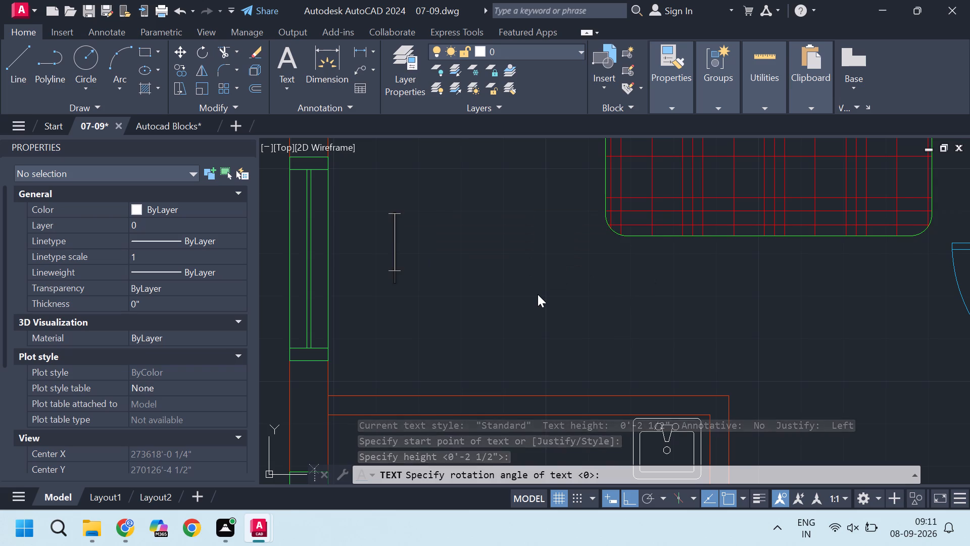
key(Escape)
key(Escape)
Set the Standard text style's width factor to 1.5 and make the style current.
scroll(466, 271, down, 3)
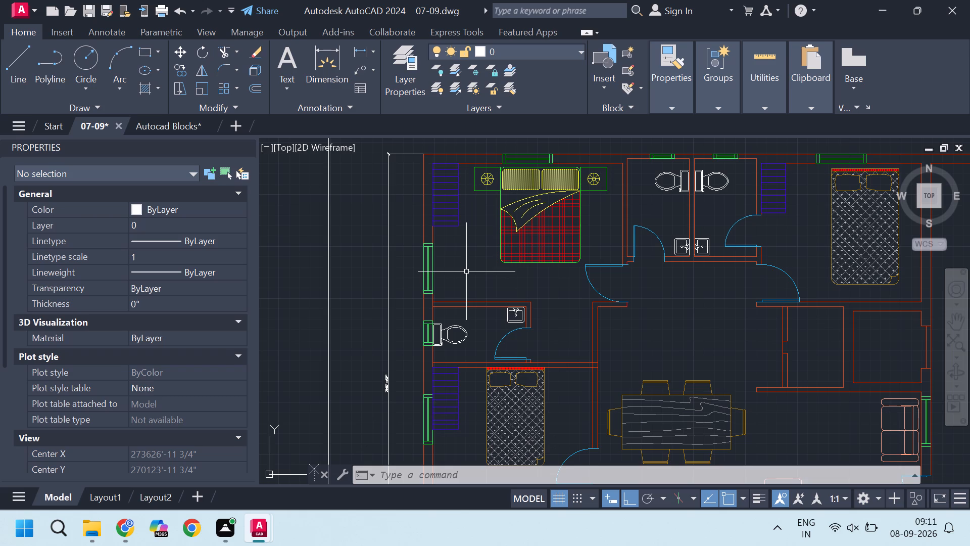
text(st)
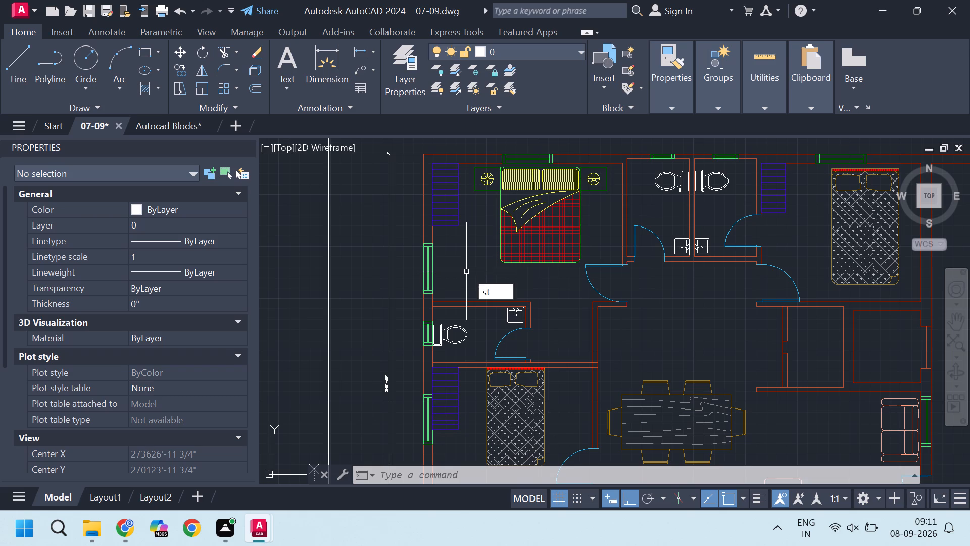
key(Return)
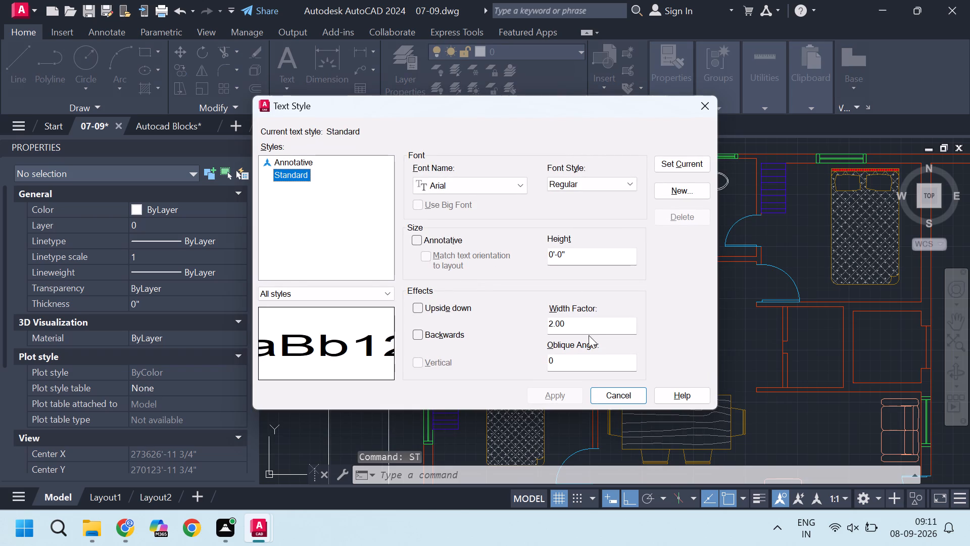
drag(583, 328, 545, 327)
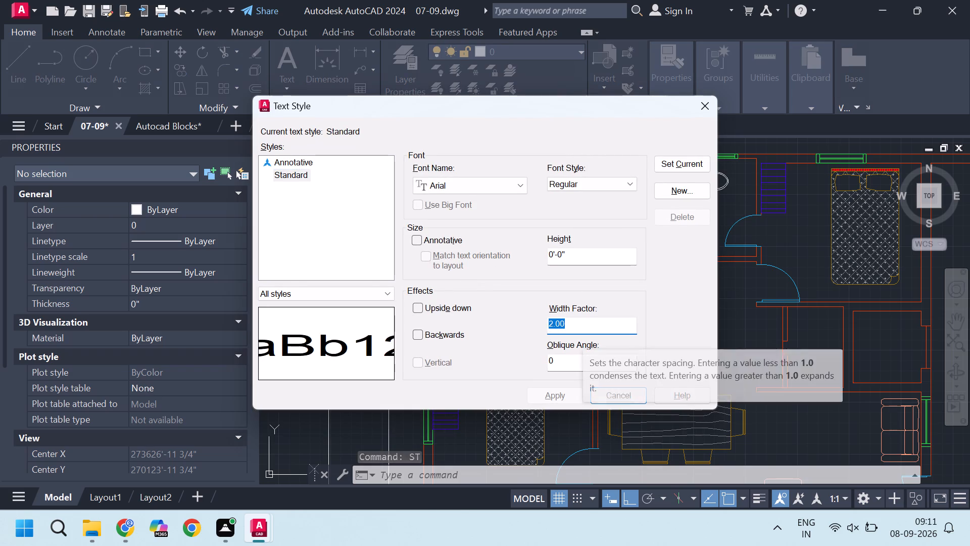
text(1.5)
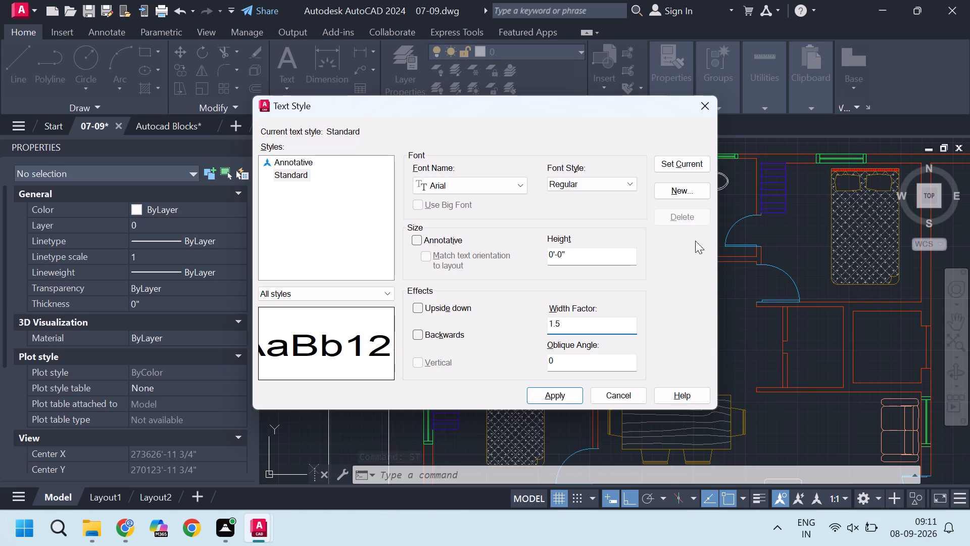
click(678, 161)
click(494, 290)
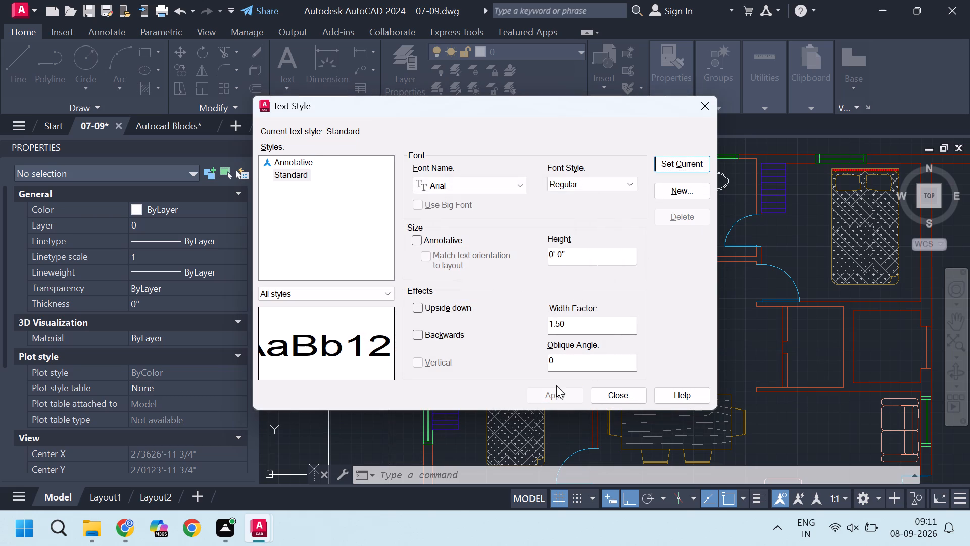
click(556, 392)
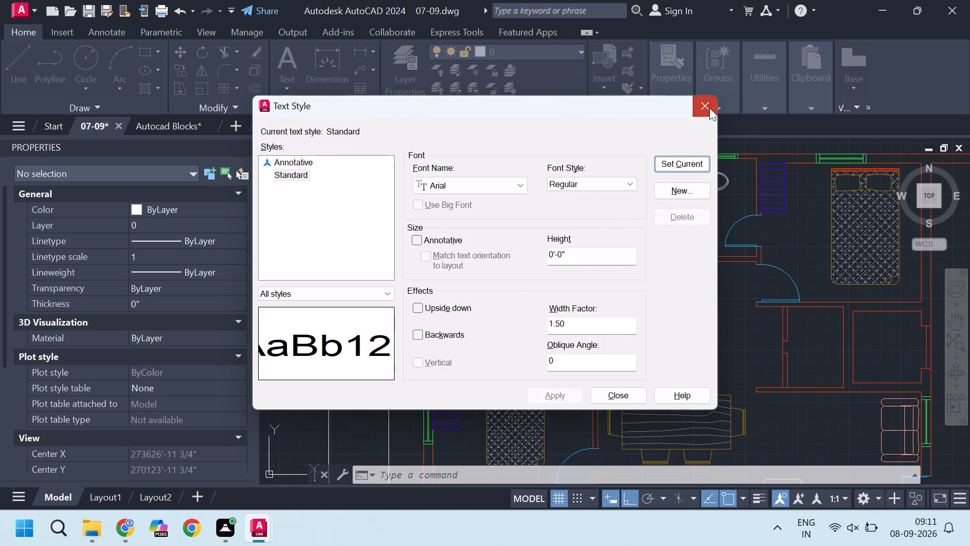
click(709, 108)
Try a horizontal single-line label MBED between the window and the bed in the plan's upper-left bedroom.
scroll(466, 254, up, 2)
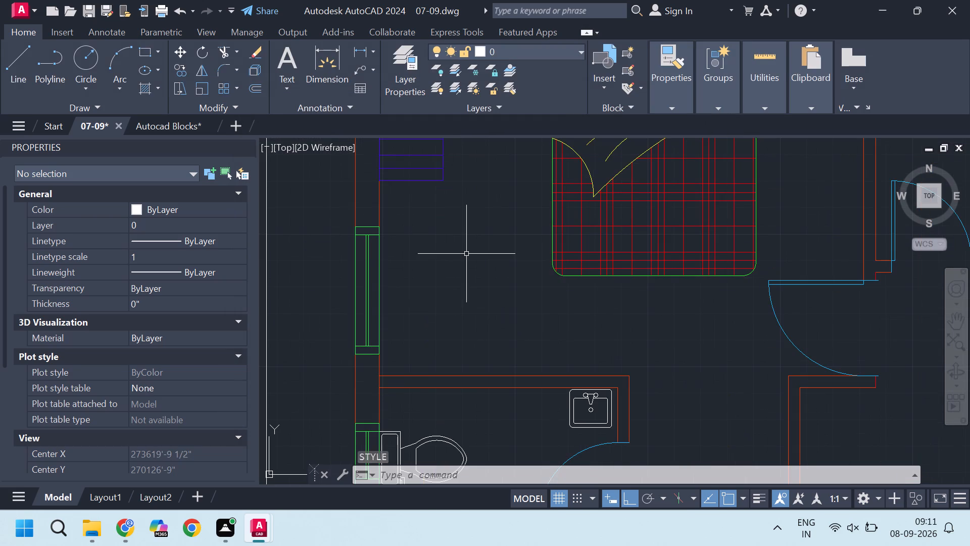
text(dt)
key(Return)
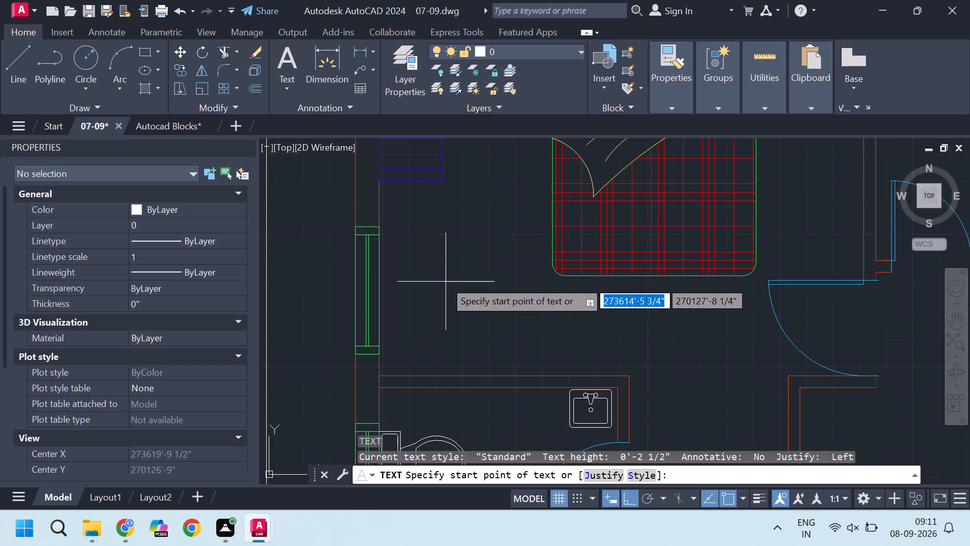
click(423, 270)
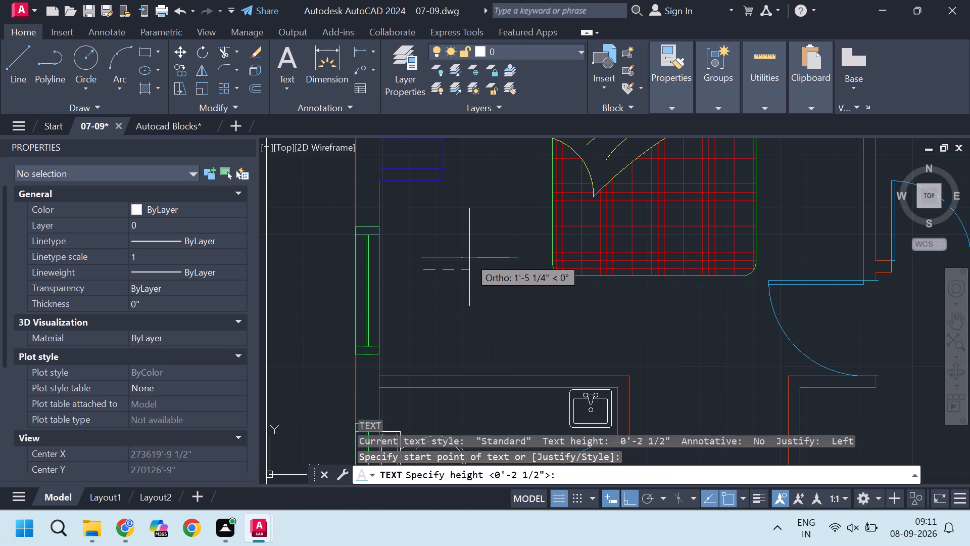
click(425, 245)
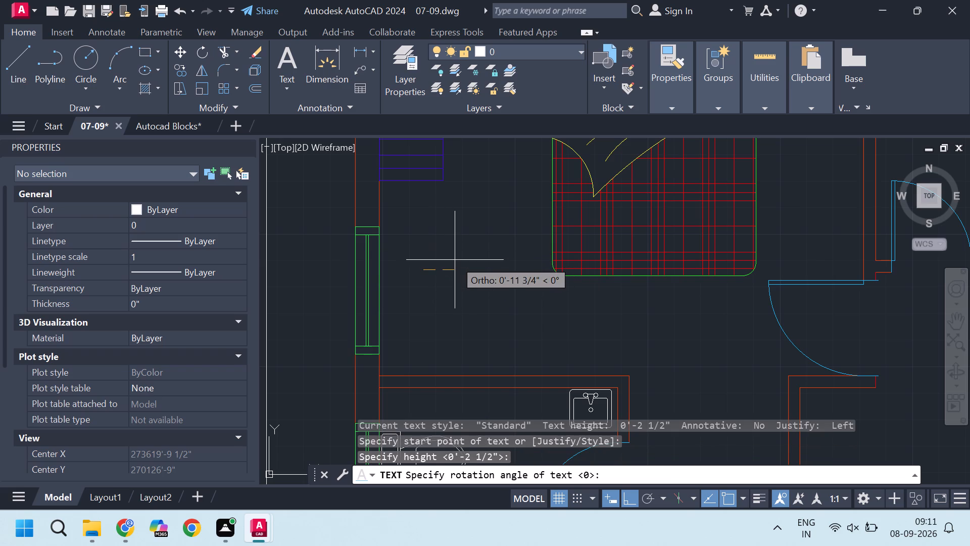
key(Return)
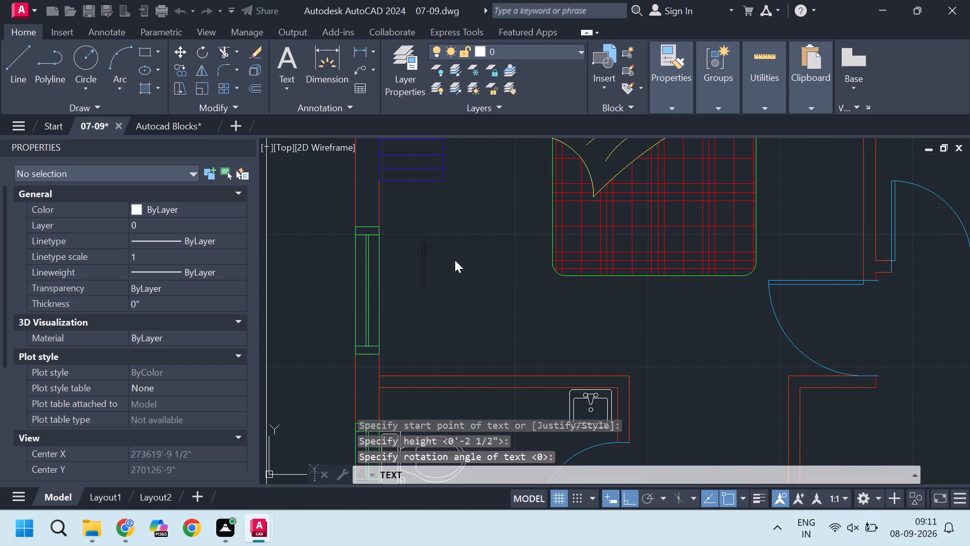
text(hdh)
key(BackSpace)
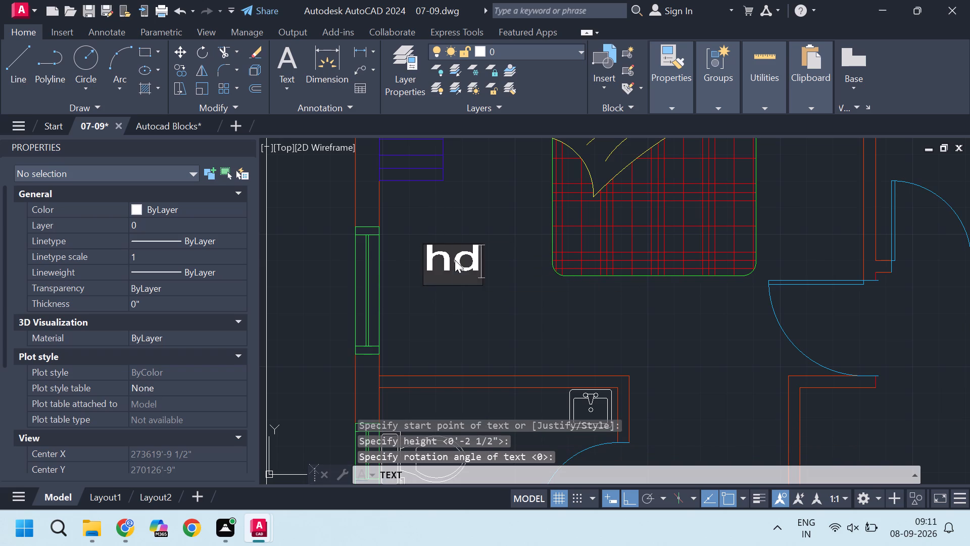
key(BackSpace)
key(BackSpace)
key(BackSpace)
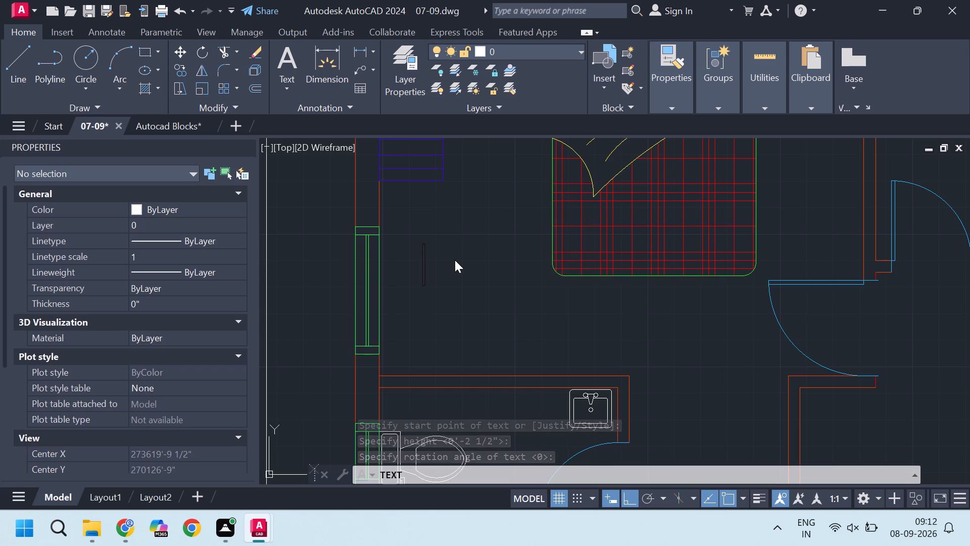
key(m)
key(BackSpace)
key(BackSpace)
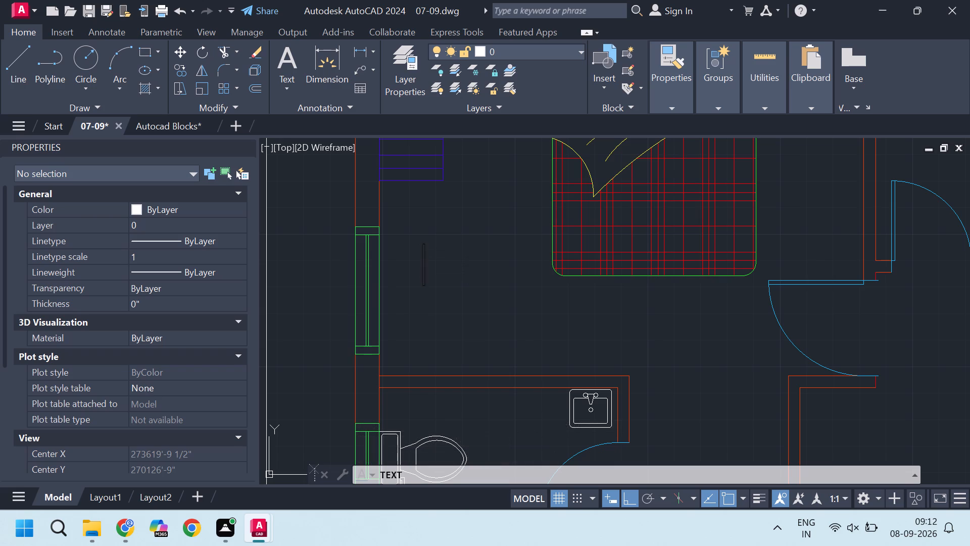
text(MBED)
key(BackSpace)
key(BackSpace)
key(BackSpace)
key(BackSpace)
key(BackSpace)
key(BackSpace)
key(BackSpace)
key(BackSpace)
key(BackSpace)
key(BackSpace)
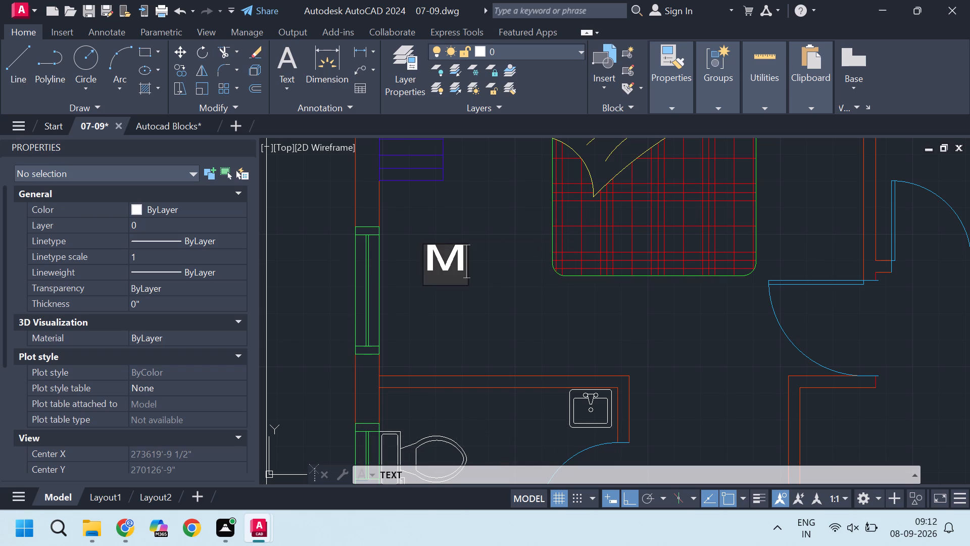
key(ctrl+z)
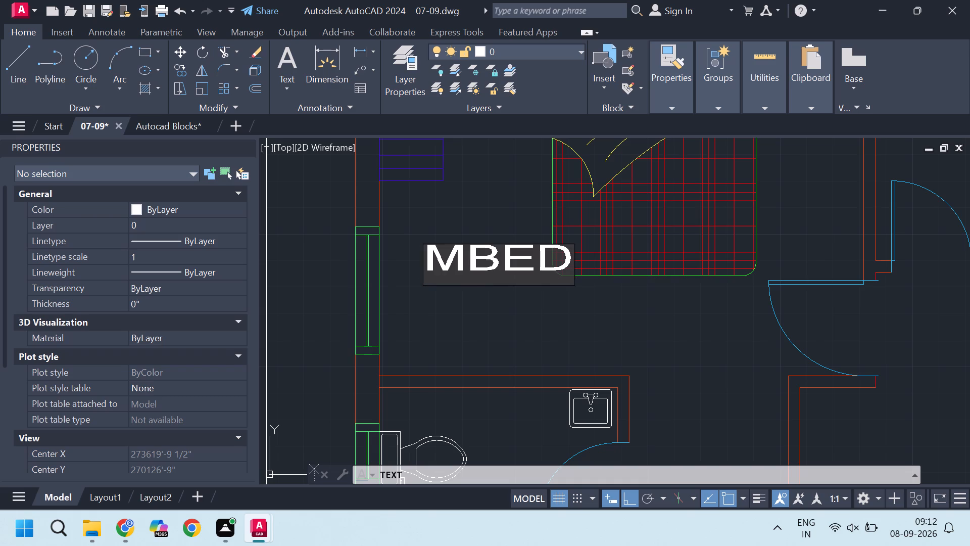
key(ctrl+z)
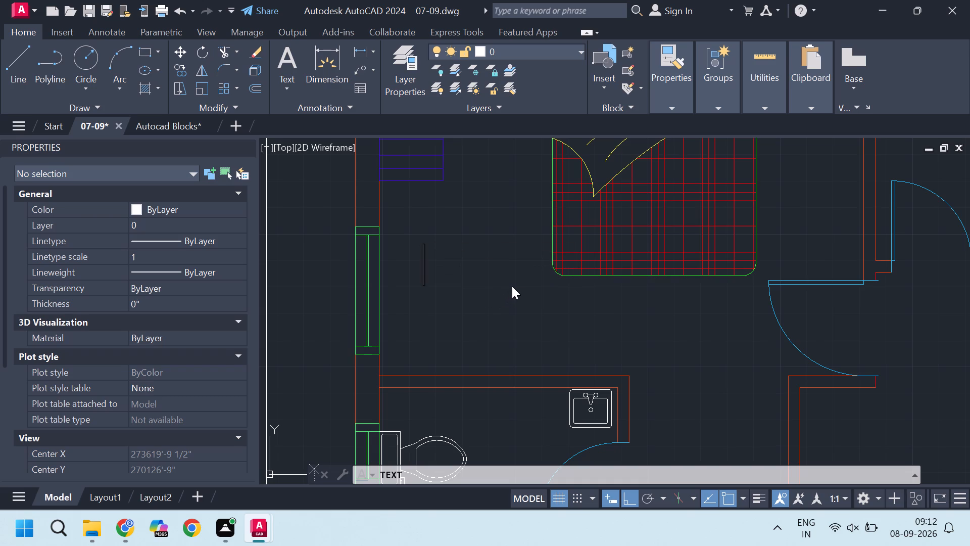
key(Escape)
Set the Standard text style's width factor to 1, make the style current and save the change.
text(ST)
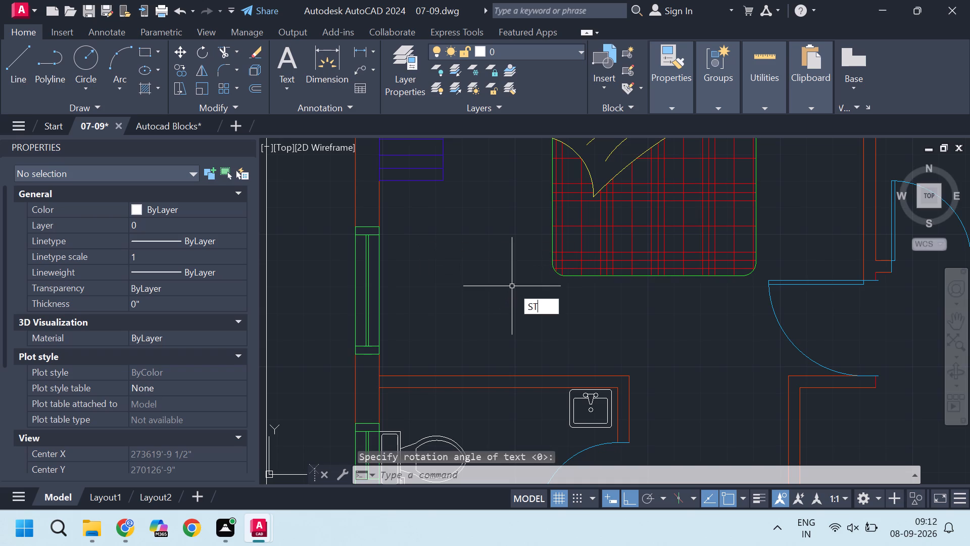
key(Return)
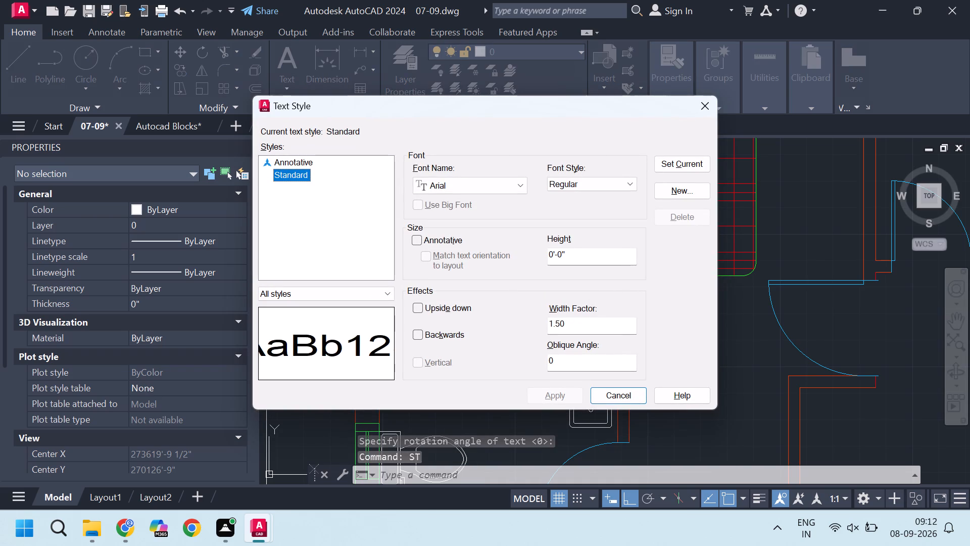
click(571, 330)
key(BackSpace)
key(BackSpace)
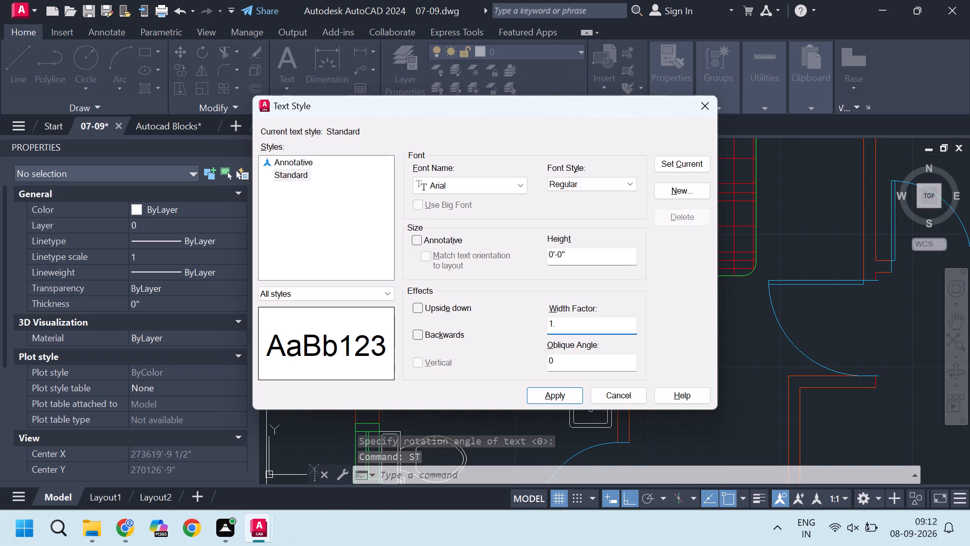
click(680, 157)
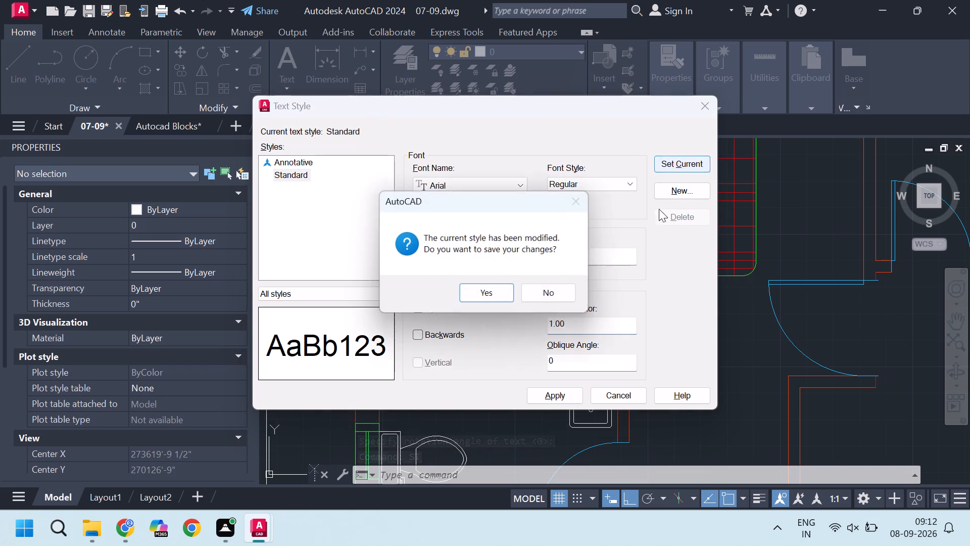
click(499, 291)
click(564, 395)
scroll(564, 395, down, 2)
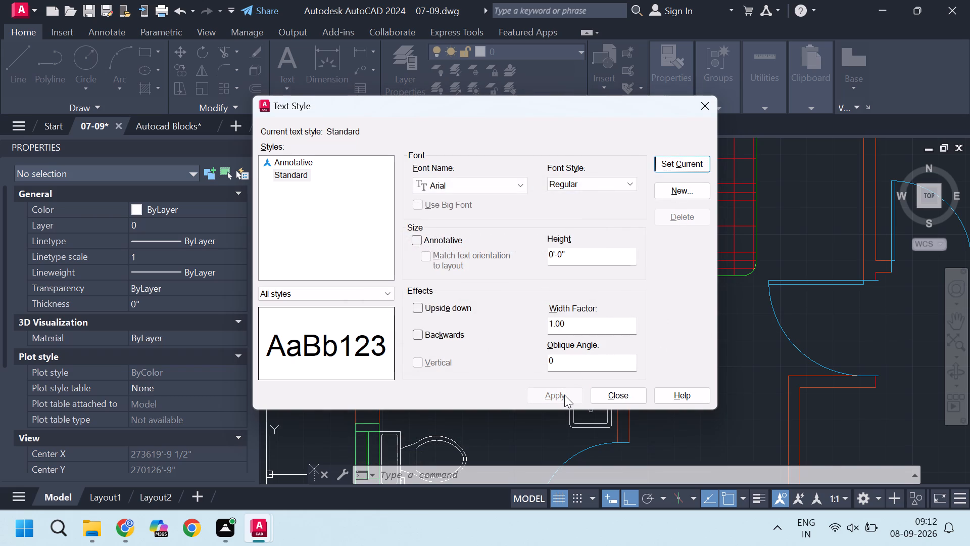
scroll(564, 395, down, 1)
key(Escape)
Examine the bedrooms and toilets along the plan's upper side and the open strip between the two apartments.
scroll(599, 287, down, 3)
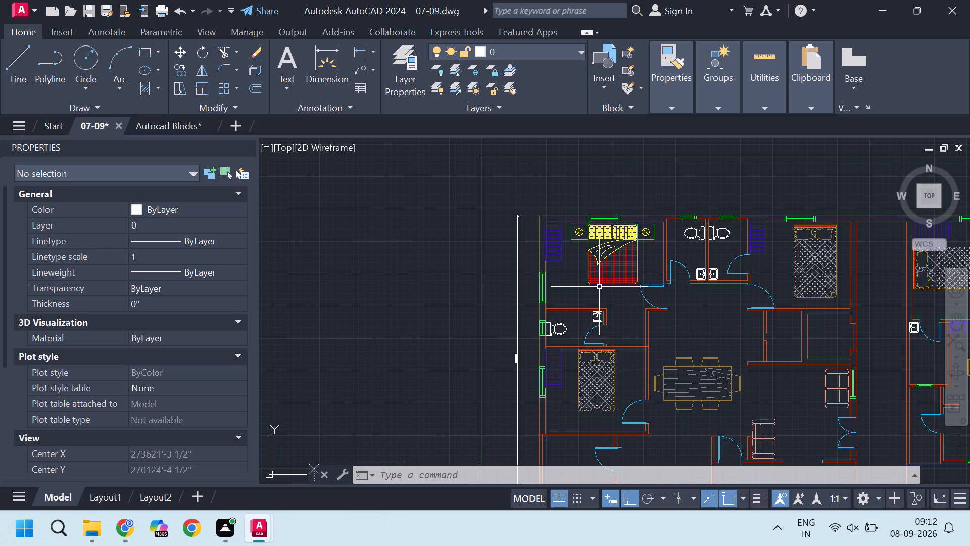
scroll(840, 277, up, 1)
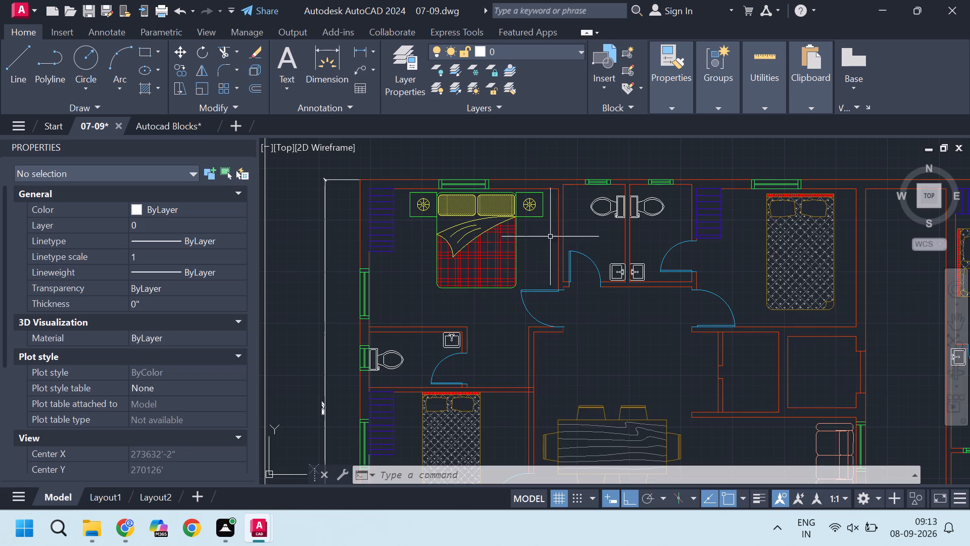
scroll(566, 243, up, 2)
scroll(550, 245, down, 2)
middle_drag(723, 249, 510, 244)
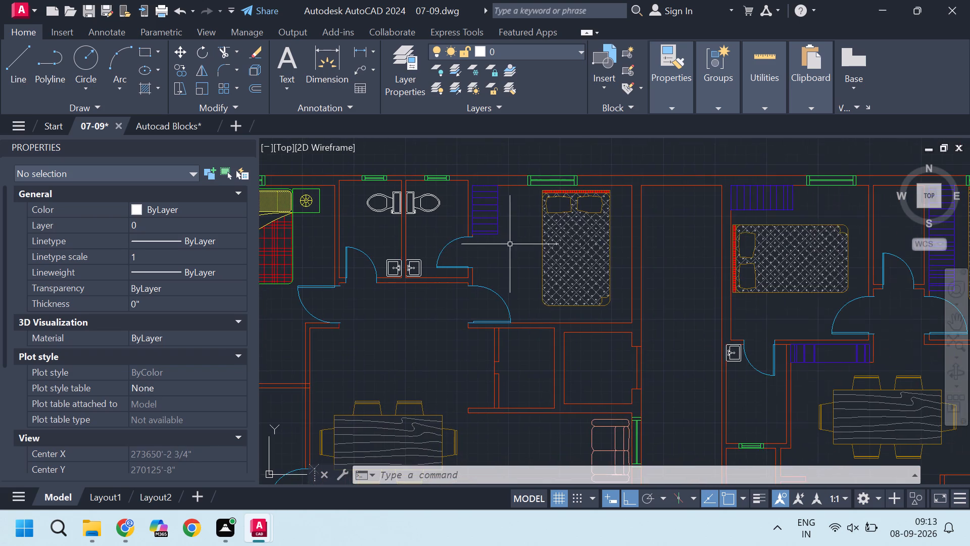
scroll(695, 219, up, 1)
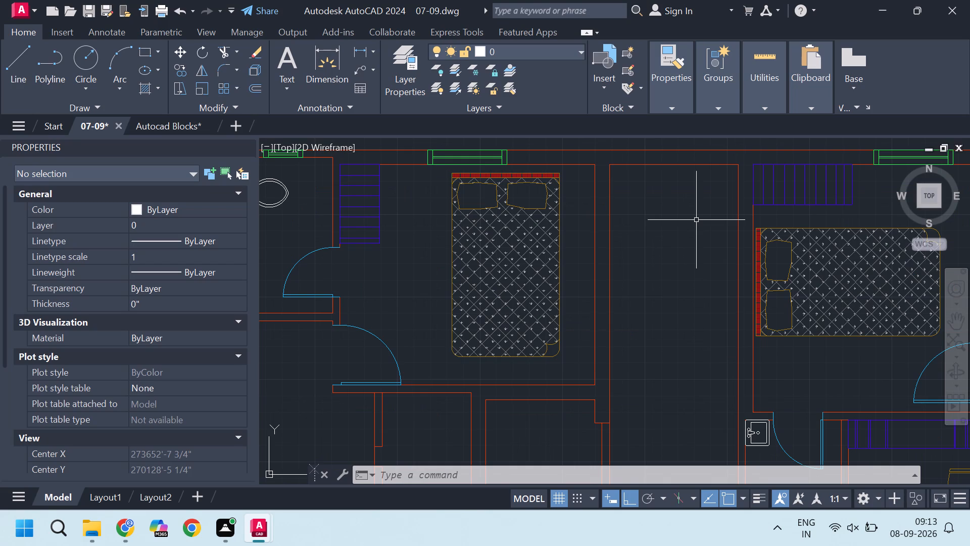
scroll(551, 240, down, 1)
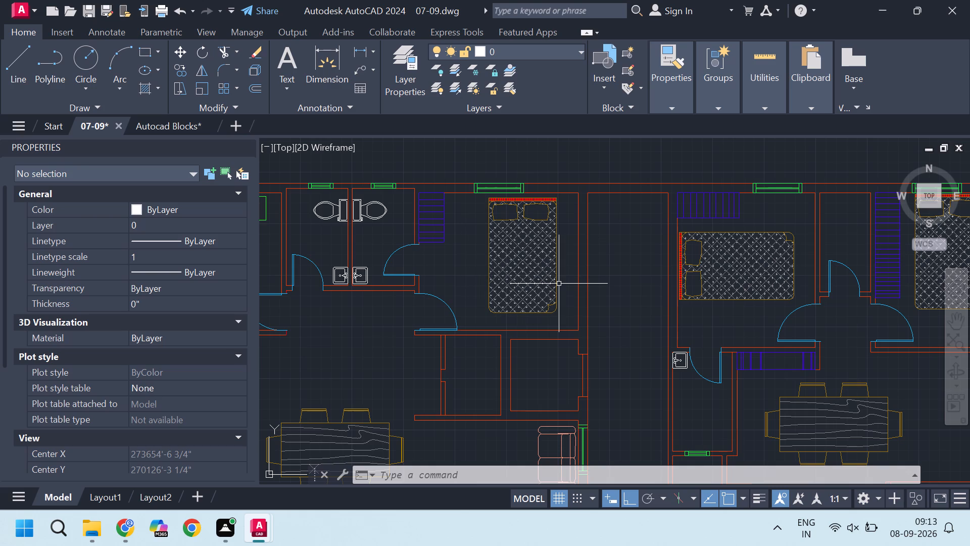
scroll(618, 318, up, 2)
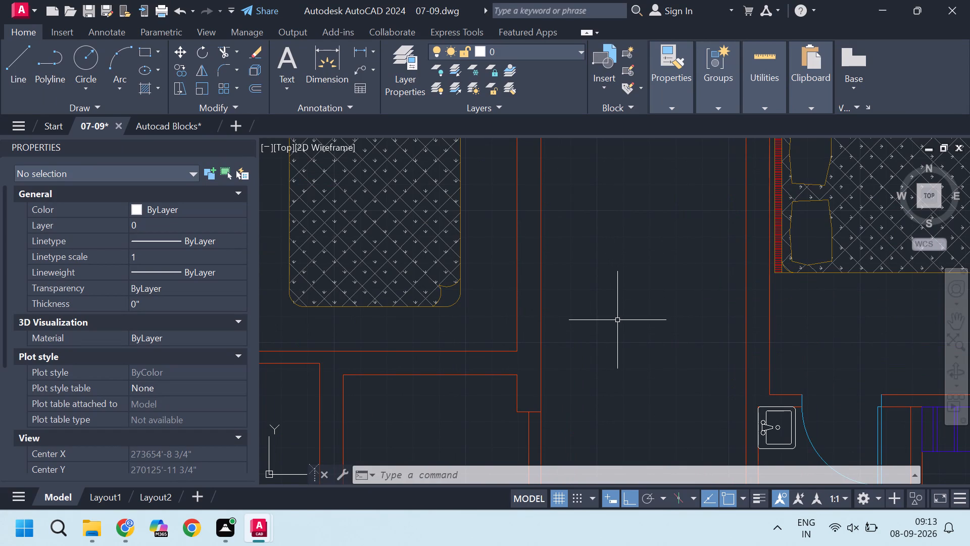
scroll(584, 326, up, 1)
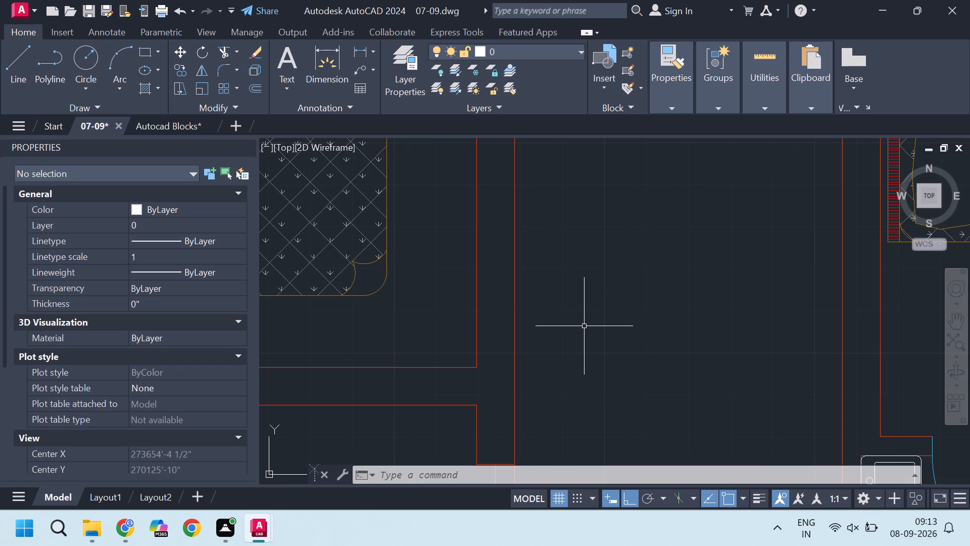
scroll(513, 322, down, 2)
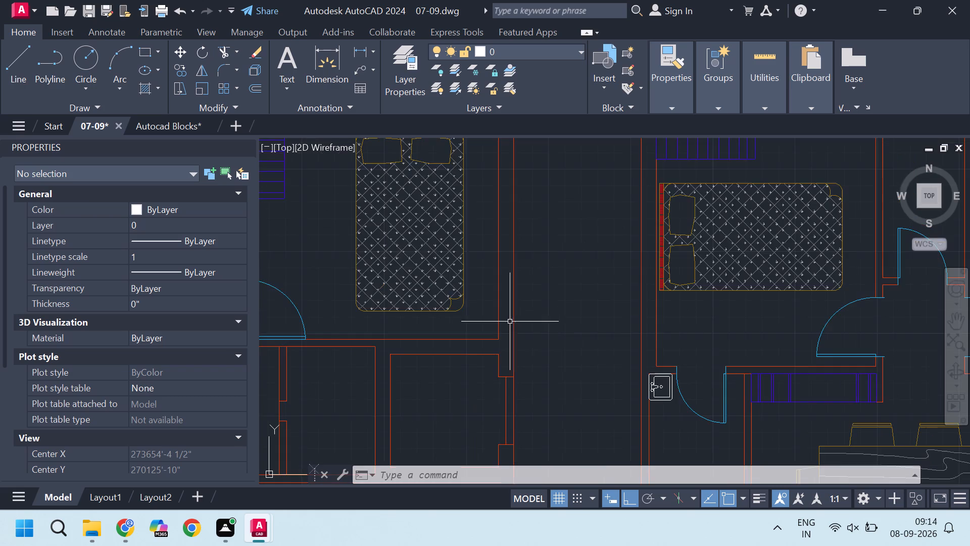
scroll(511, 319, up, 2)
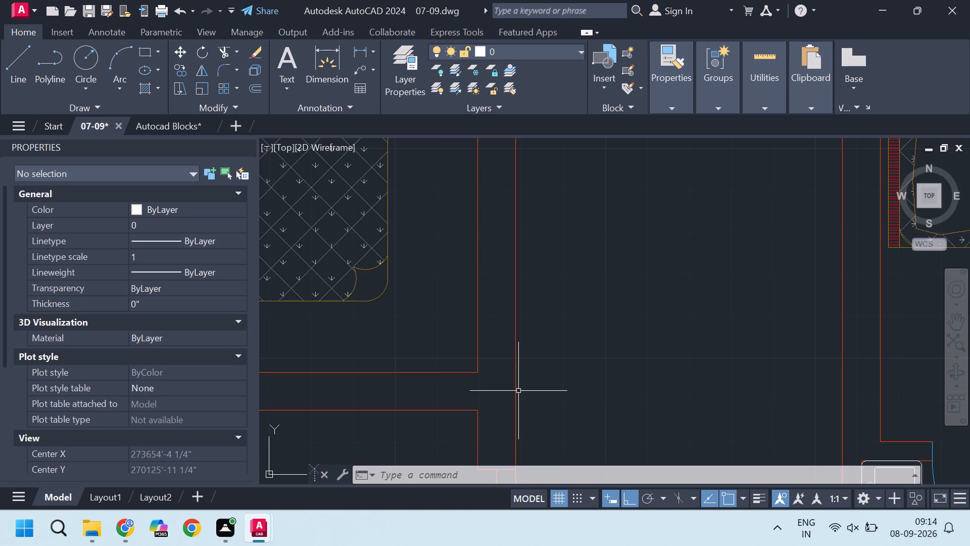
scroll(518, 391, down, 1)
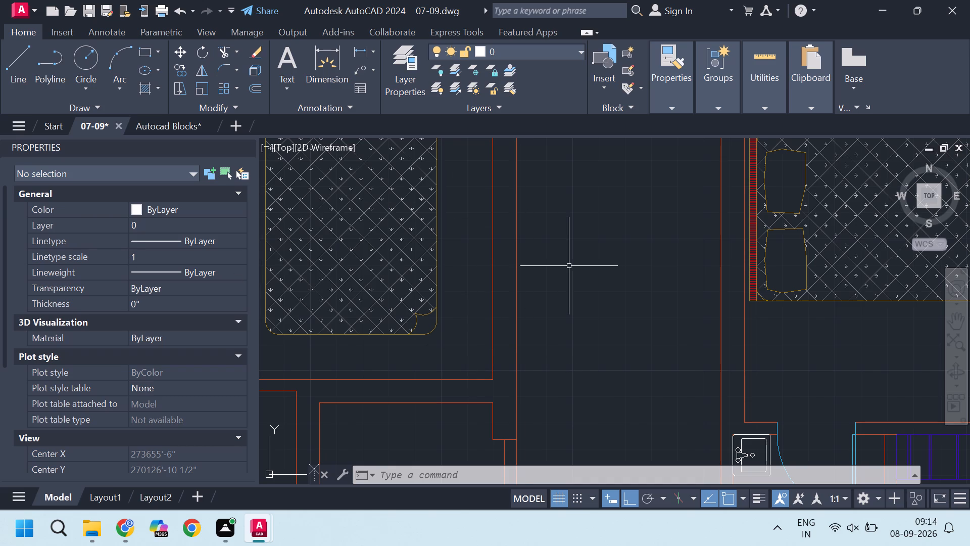
Rename the layer Layer4 as STAIR.
text(LA)
key(Return)
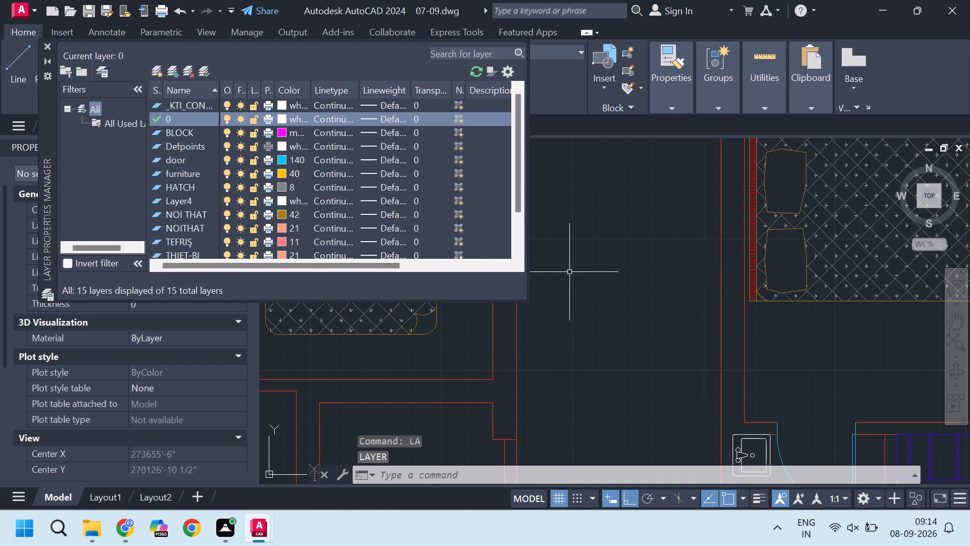
scroll(190, 174, down, 3)
scroll(188, 174, up, 2)
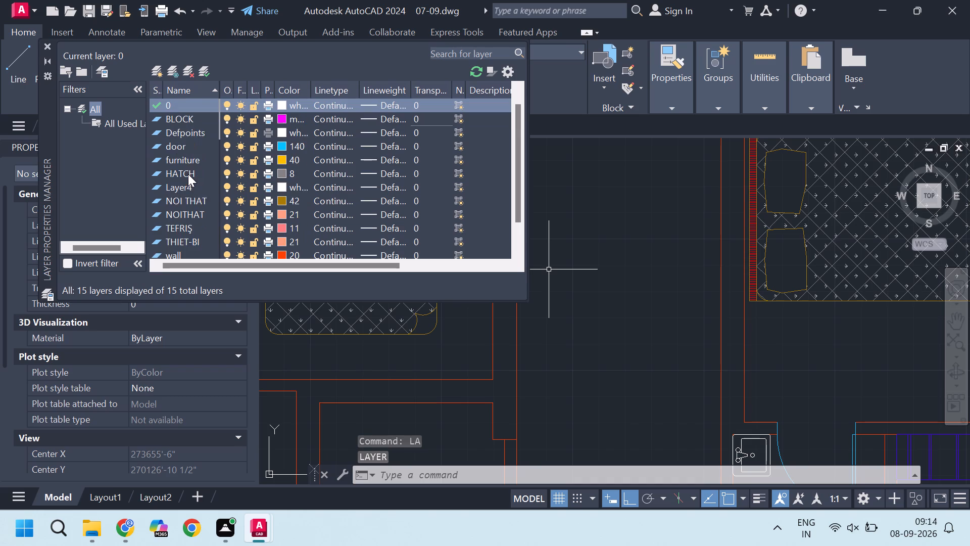
click(188, 202)
click(204, 201)
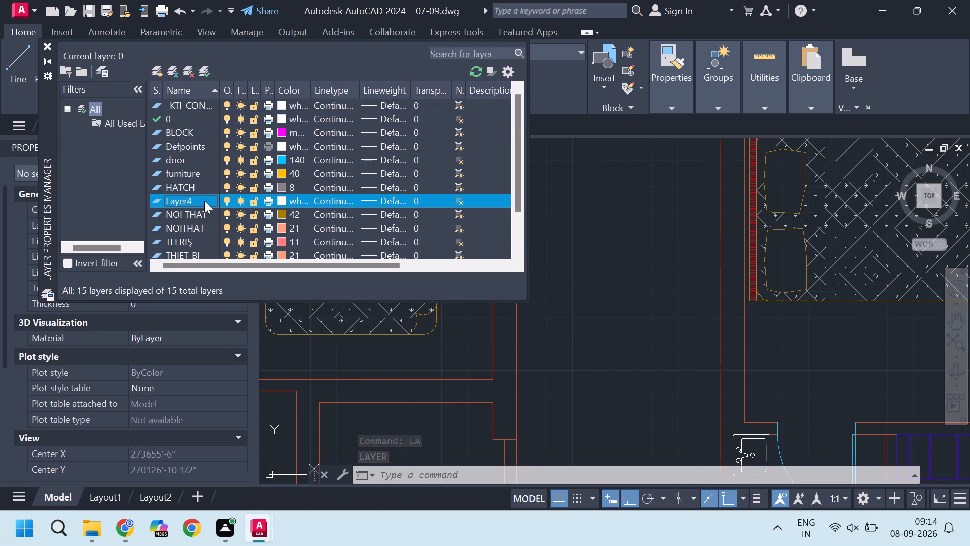
double_click(204, 201)
key(BackSpace)
key(BackSpace)
key(BackSpace)
key(BackSpace)
key(BackSpace)
key(BackSpace)
key(BackSpace)
key(BackSpace)
key(BackSpace)
key(BackSpace)
key(BackSpace)
key(BackSpace)
key(BackSpace)
key(BackSpace)
key(BackSpace)
key(BackSpace)
key(BackSpace)
key(BackSpace)
key(BackSpace)
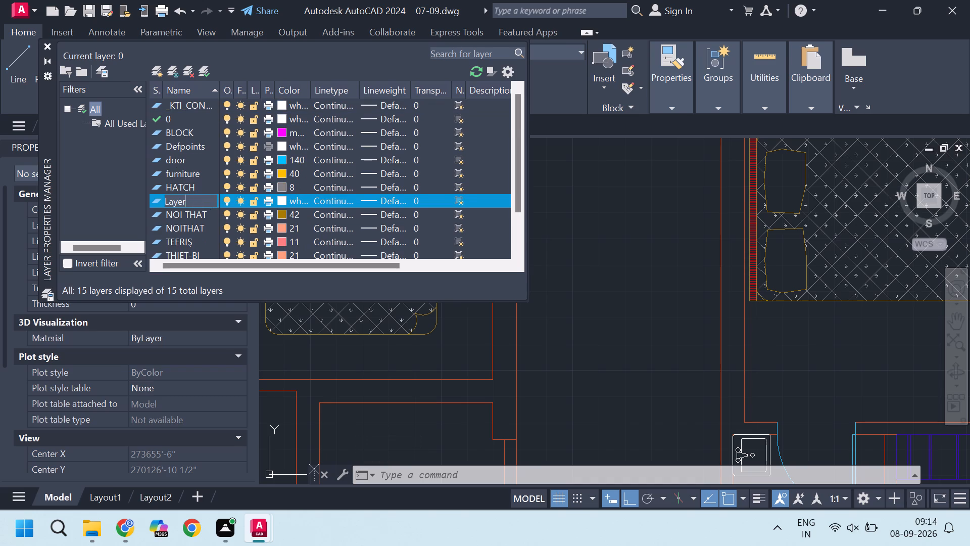
text(STAIR)
Set the STAIR layer's colour to yellow index 50 and make it the current layer.
click(280, 201)
click(280, 201)
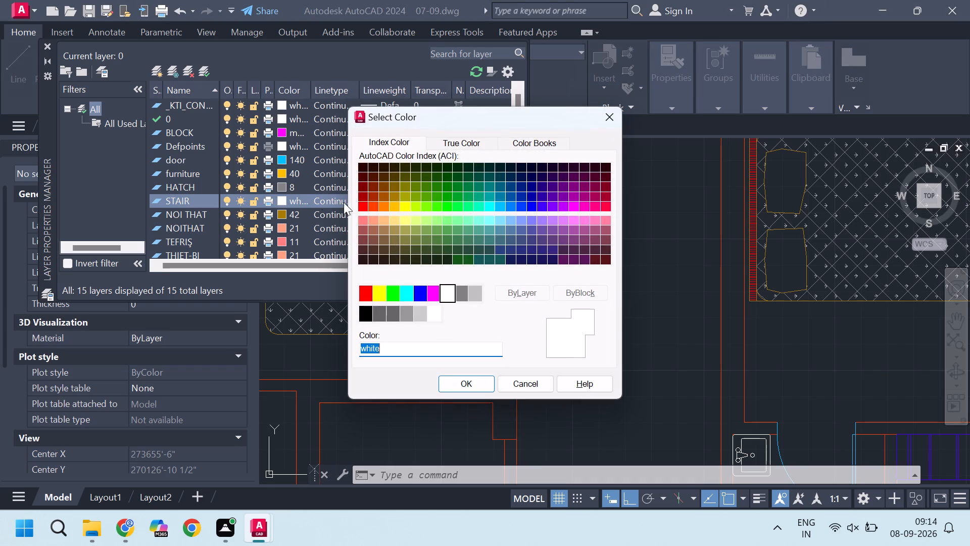
click(408, 205)
click(470, 387)
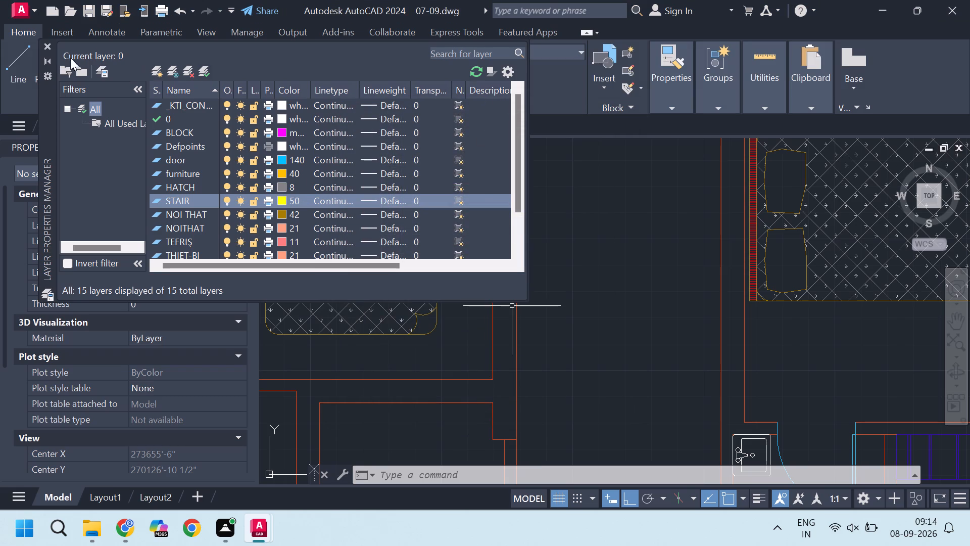
click(152, 202)
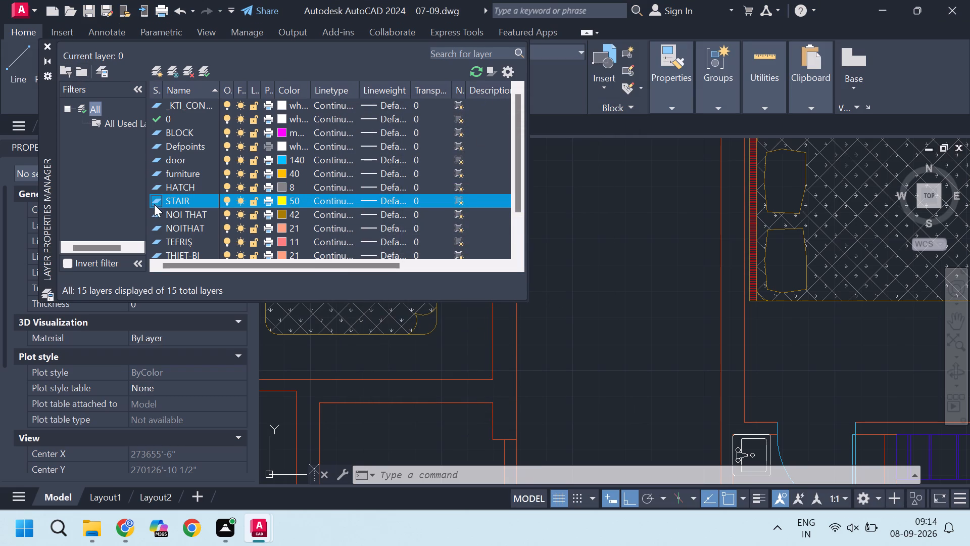
click(206, 72)
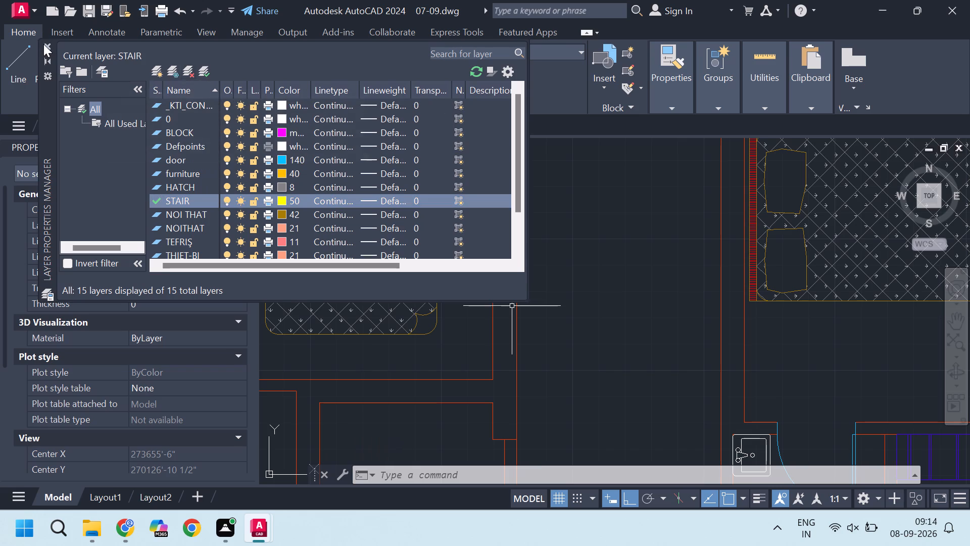
click(50, 45)
Draw a short horizontal helper line from the left bedroom's lower-right wall corner across the wall into the open strip.
scroll(566, 312, down, 2)
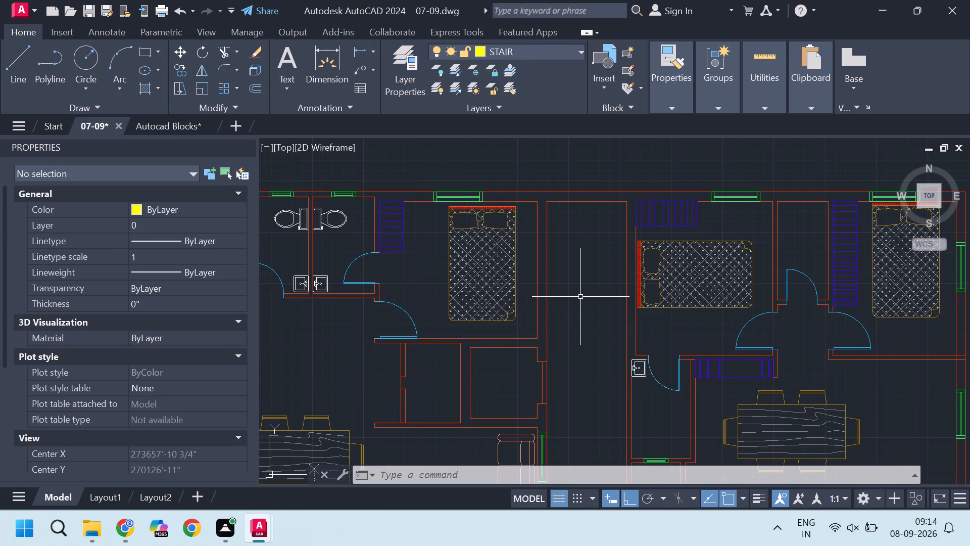
scroll(580, 297, up, 1)
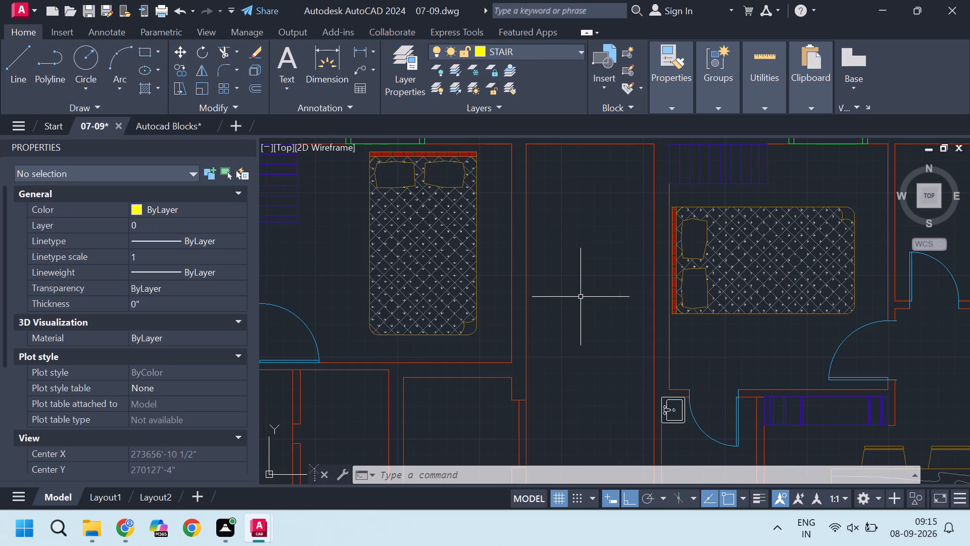
scroll(539, 348, up, 1)
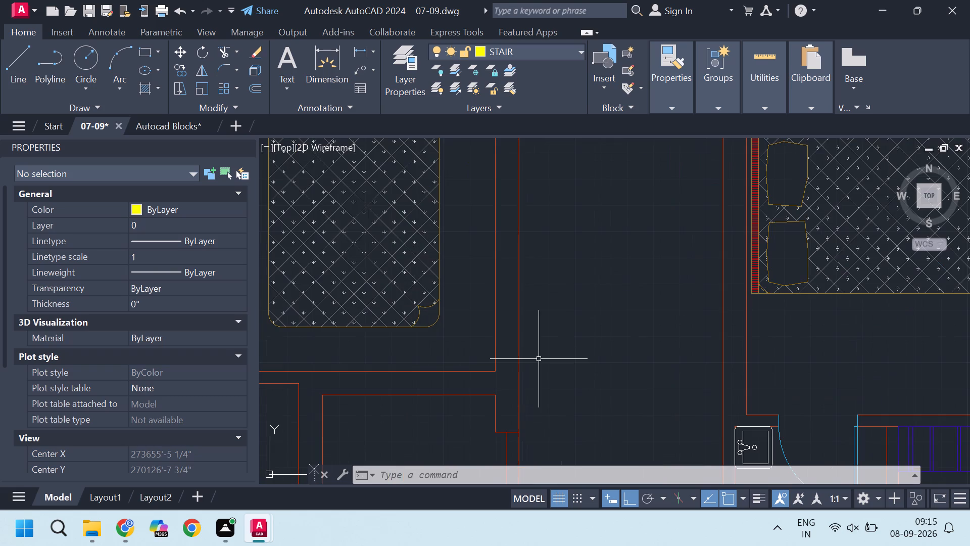
key(l)
key(Return)
scroll(527, 367, up, 2)
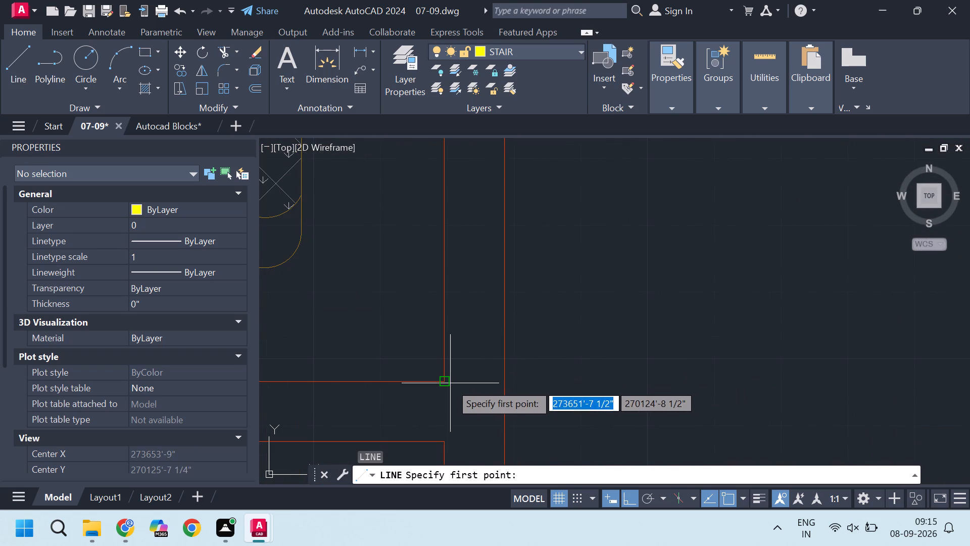
click(450, 383)
click(559, 384)
key(Escape)
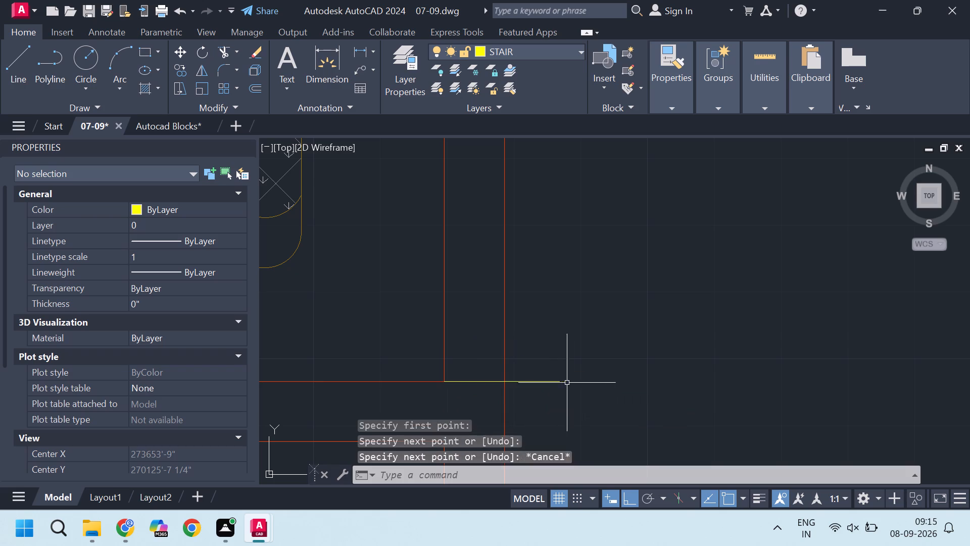
key(Escape)
Draw a 1' vertical line upward from the helper line's free end inside the open strip.
scroll(534, 386, down, 2)
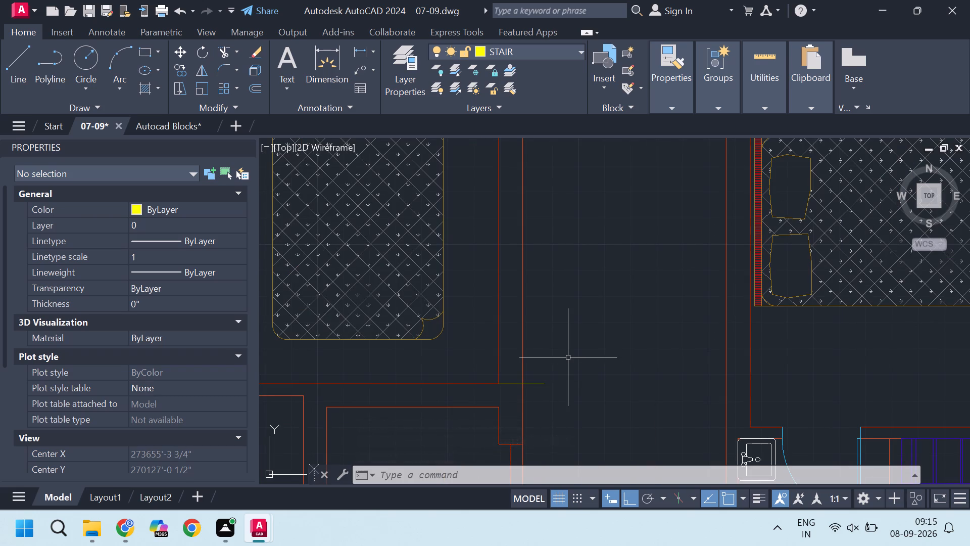
scroll(568, 357, up, 1)
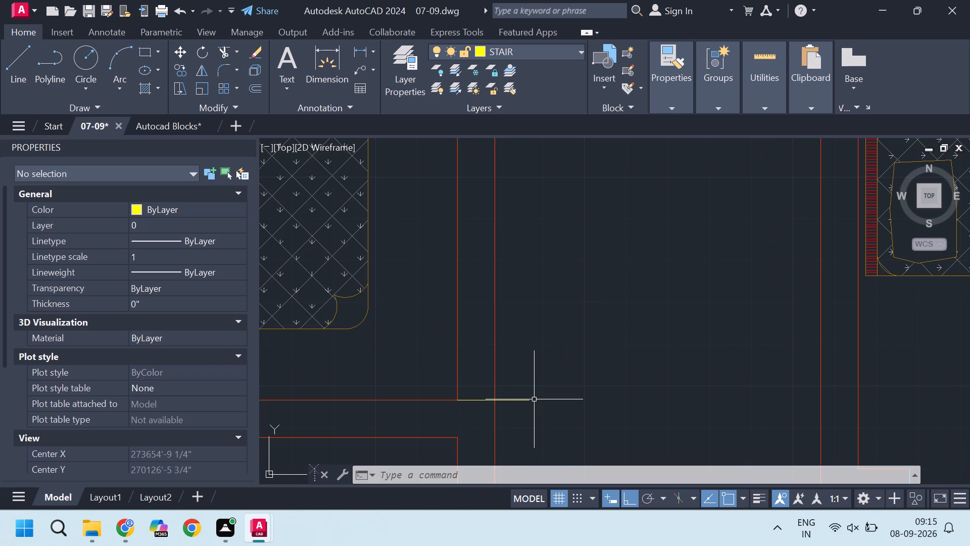
key(l)
key(Return)
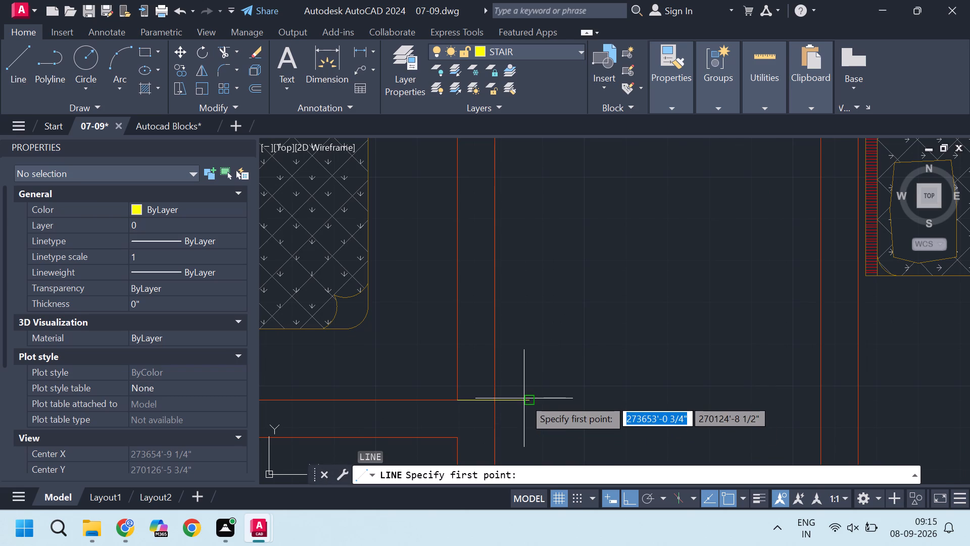
scroll(527, 415, up, 2)
click(527, 380)
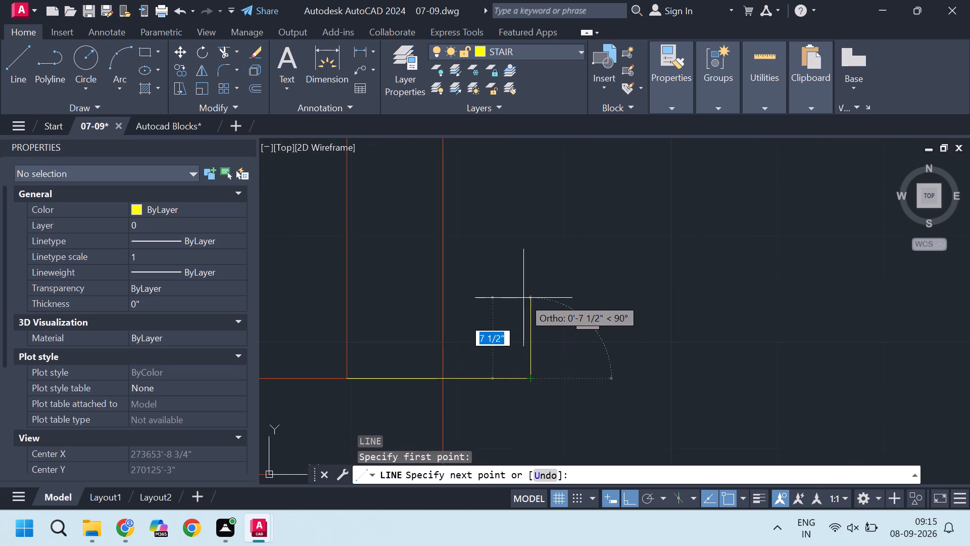
text(1')
key(Return)
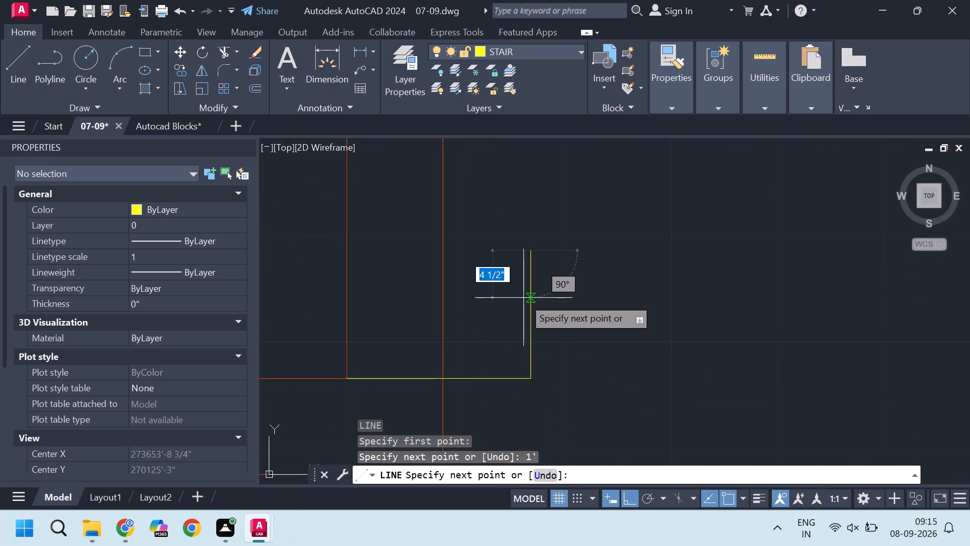
key(Escape)
Draw a horizontal line from the top of the 1' vertical line to the strip's right-hand wall.
scroll(516, 302, down, 2)
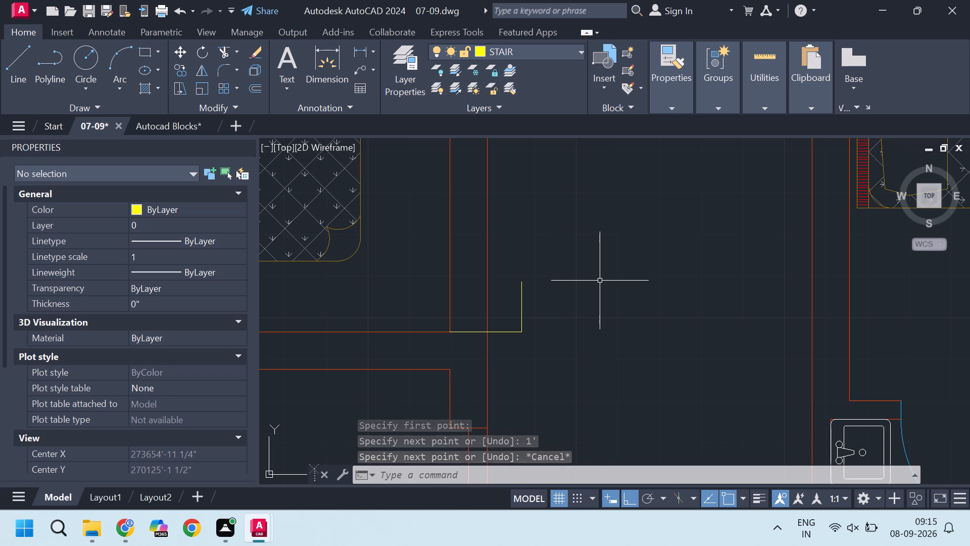
key(l)
key(Return)
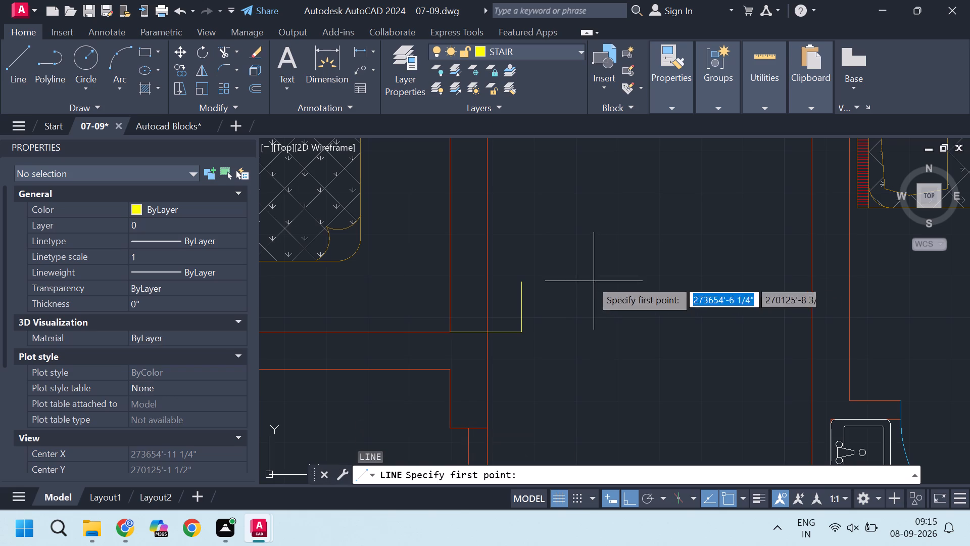
click(523, 281)
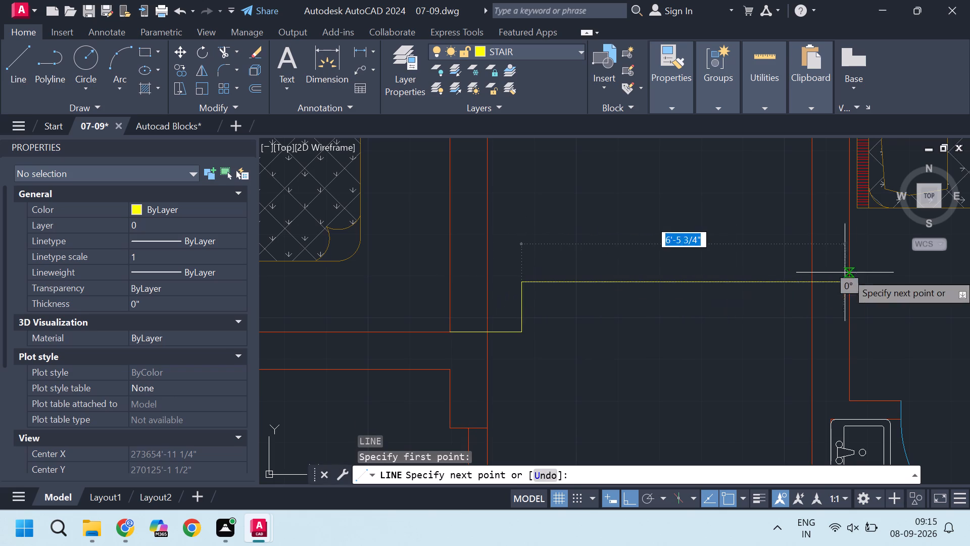
click(813, 283)
key(Escape)
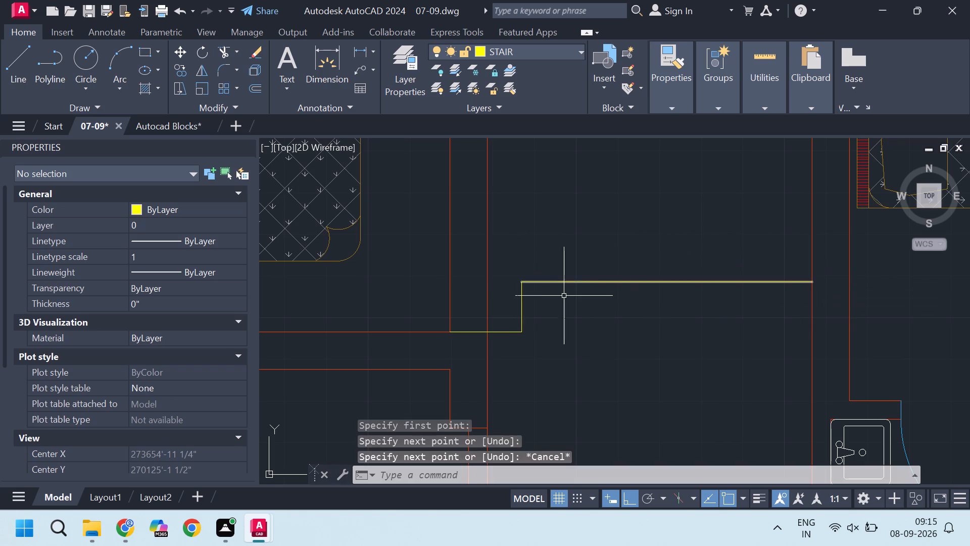
Stretch the horizontal stair line's left end to the strip's left-hand wall line so it spans the full width.
click(558, 281)
scroll(513, 285, up, 1)
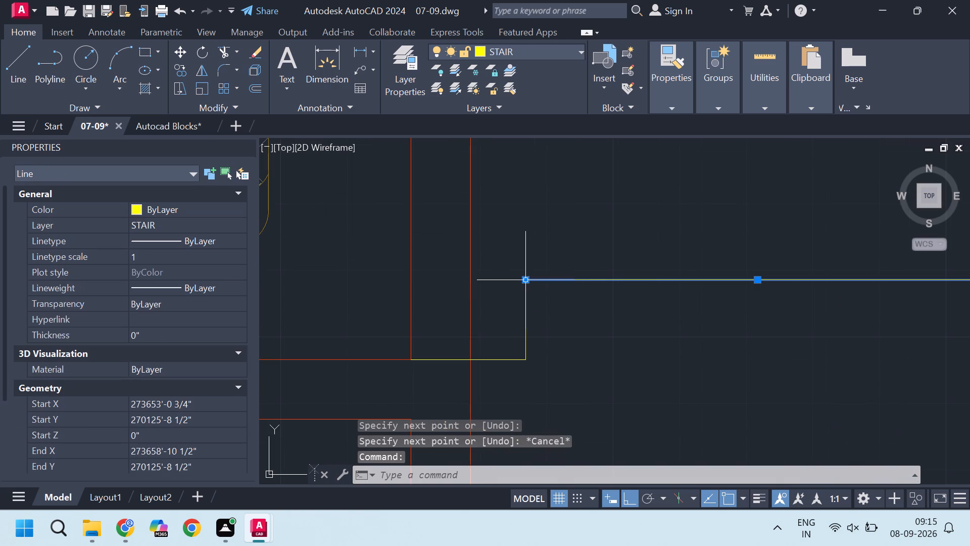
click(527, 280)
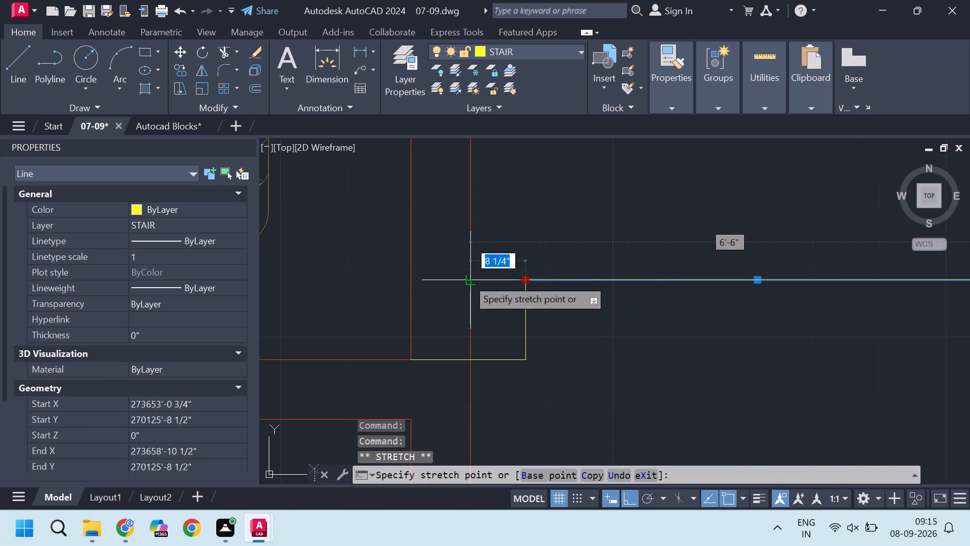
click(465, 279)
key(Escape)
scroll(499, 291, down, 2)
scroll(516, 323, up, 1)
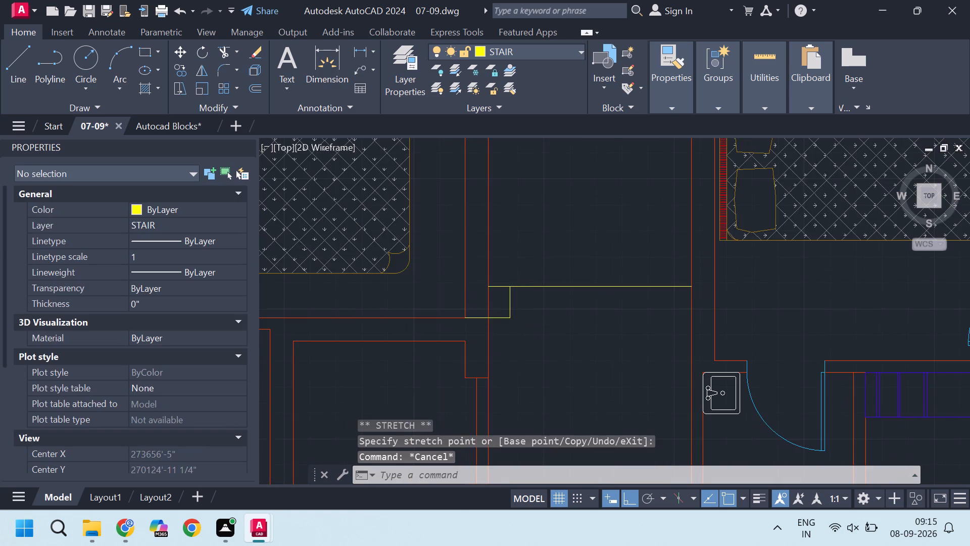
Delete the short horizontal and 1' vertical helper lines beside the strip's left-hand wall.
scroll(516, 323, up, 1)
drag(515, 329, 508, 325)
click(475, 287)
key(Delete)
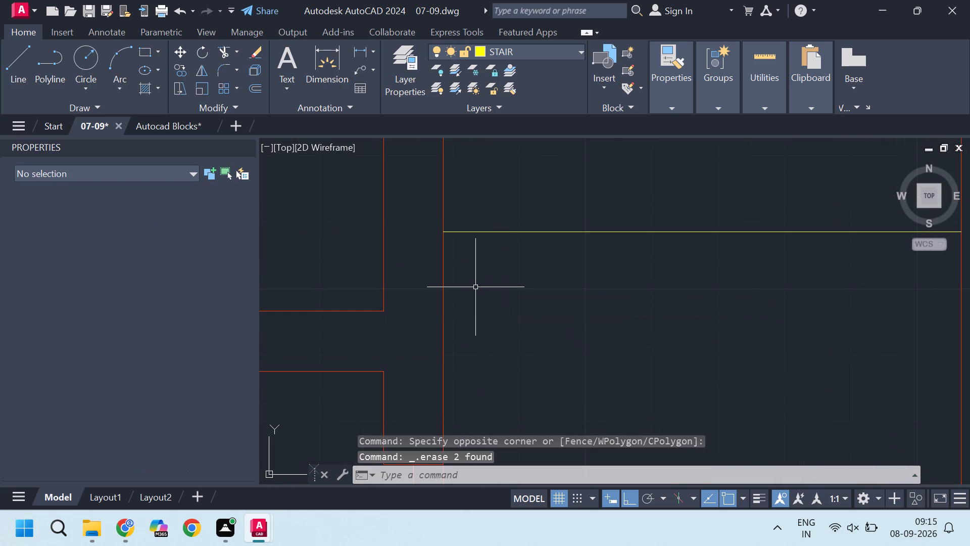
Copy the horizontal stair line upward as an array of 9 items spaced 1' apart, using its left endpoint as base.
scroll(475, 287, down, 2)
scroll(516, 272, up, 1)
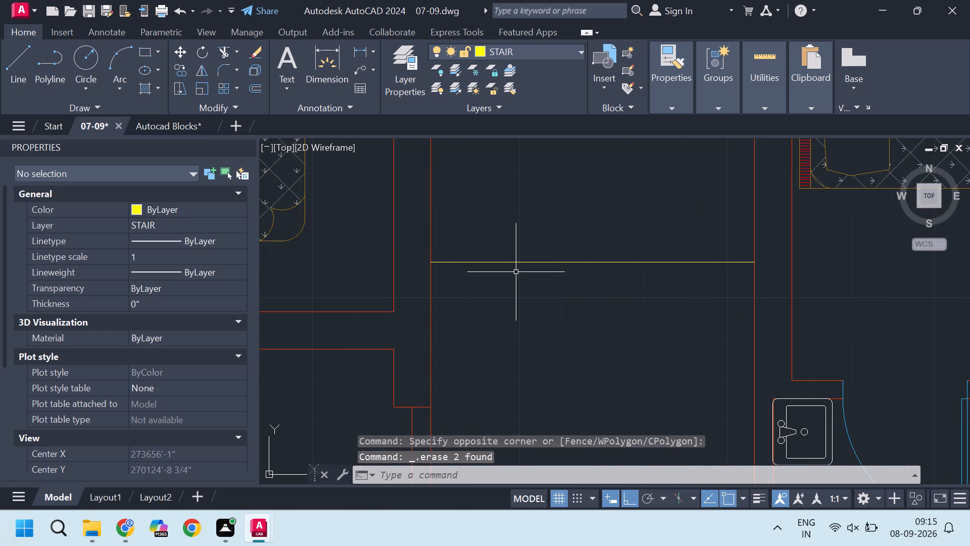
scroll(556, 265, down, 2)
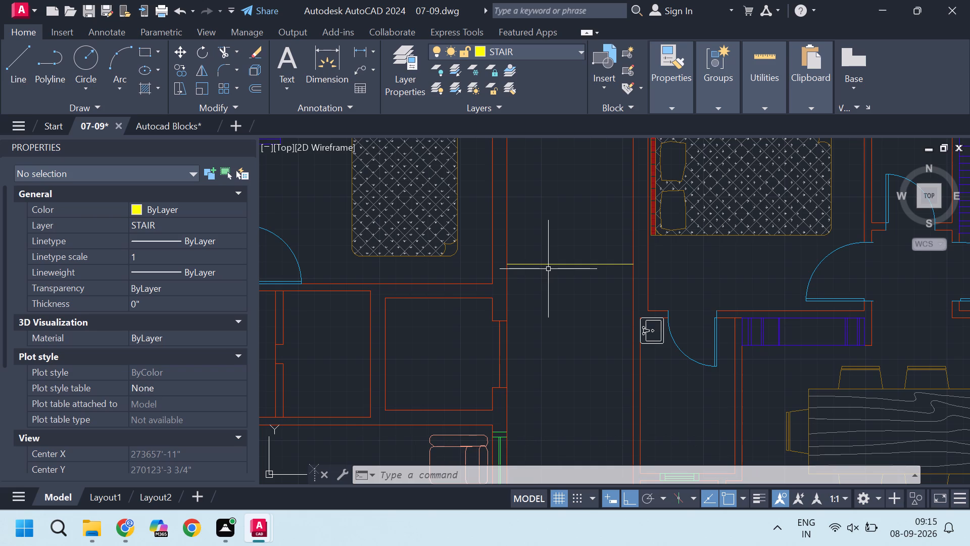
click(548, 262)
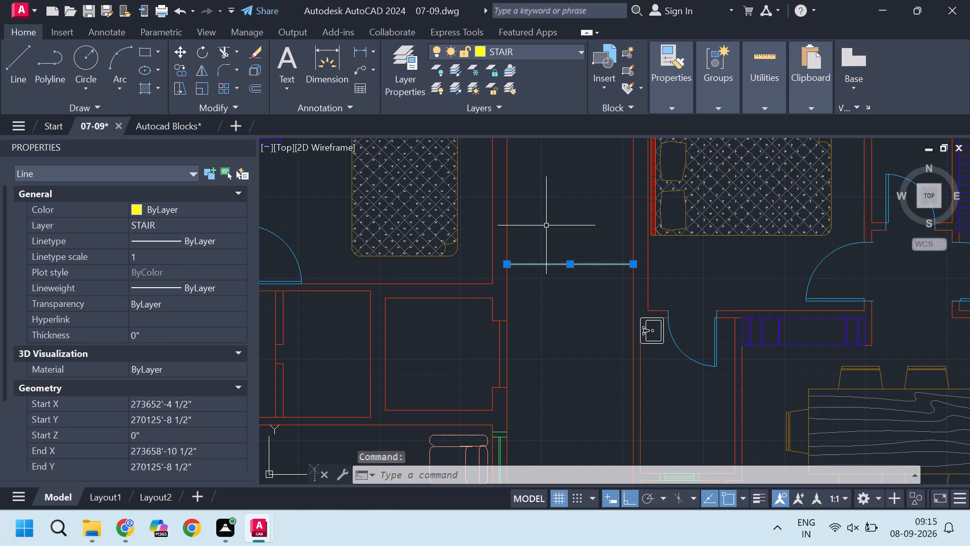
middle_drag(537, 236, 495, 328)
scroll(495, 332, up, 1)
scroll(496, 333, down, 1)
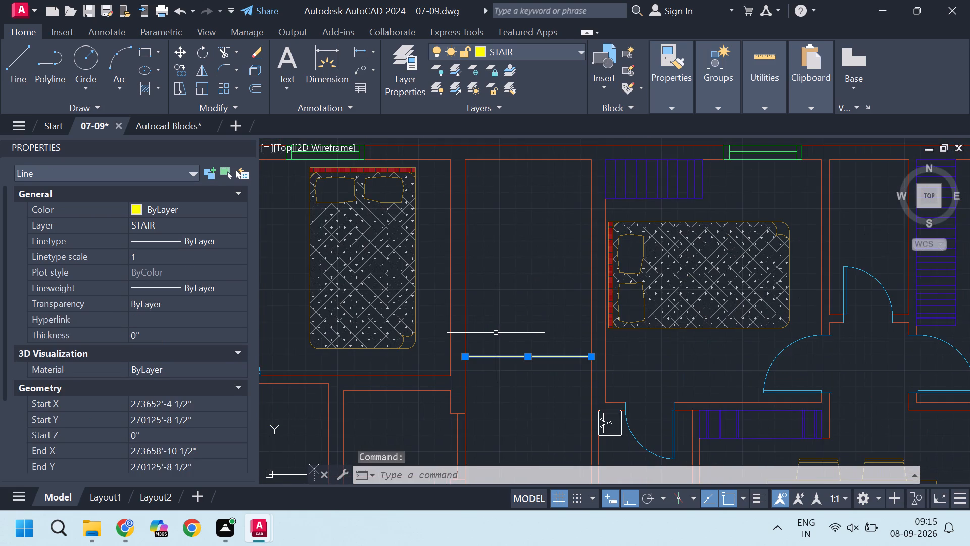
text(CO)
key(Return)
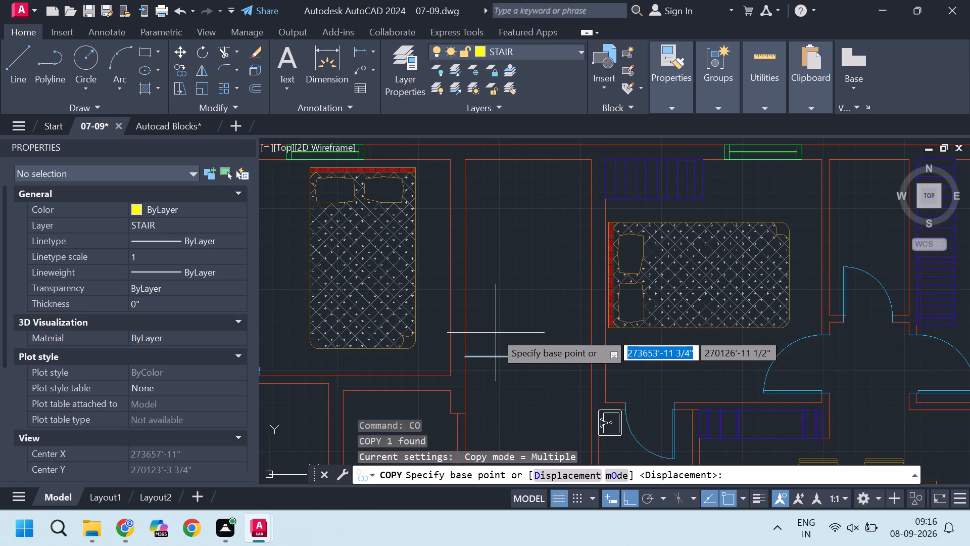
click(466, 358)
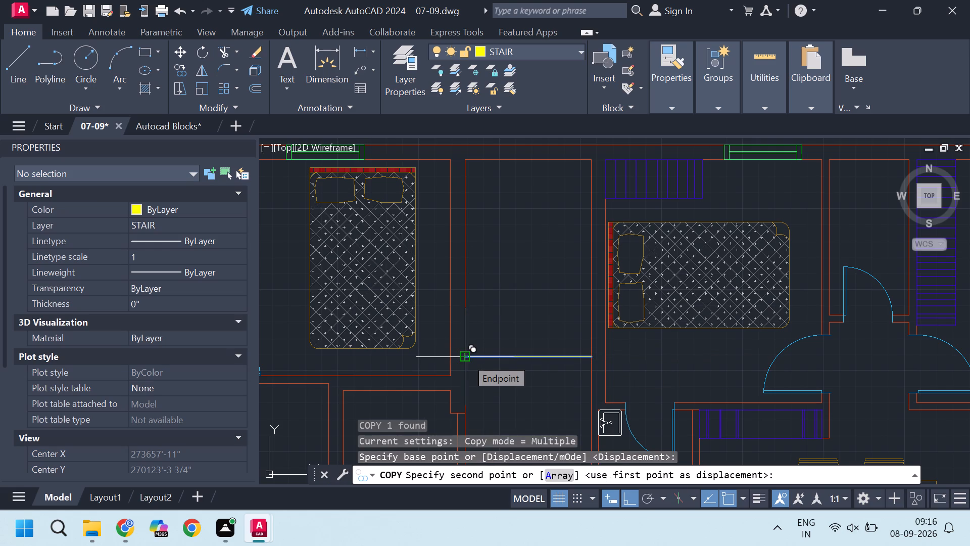
key(a)
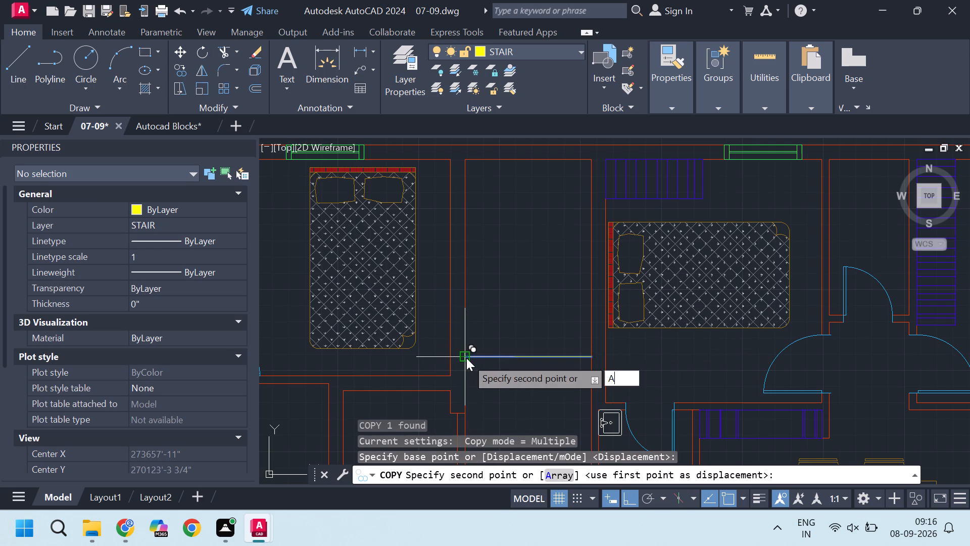
key(Return)
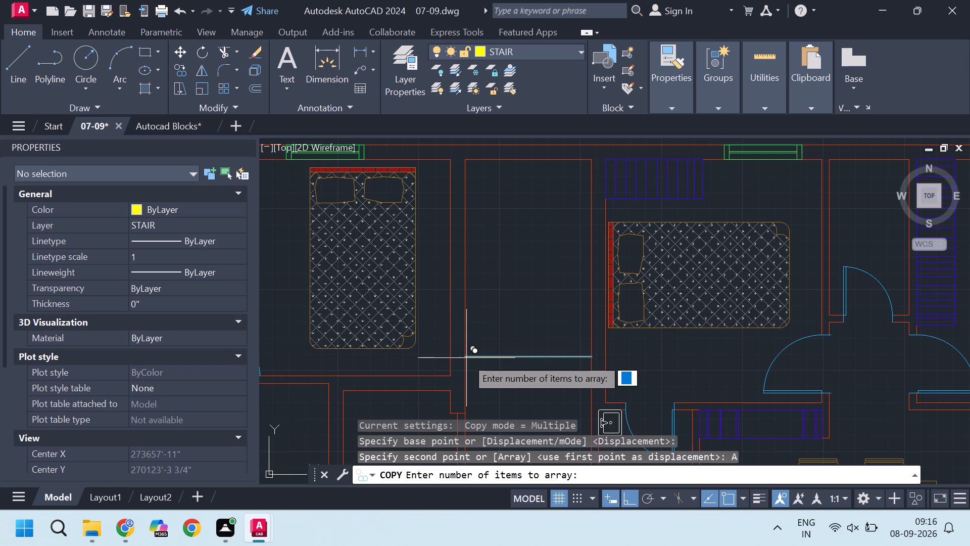
key(9)
key(Return)
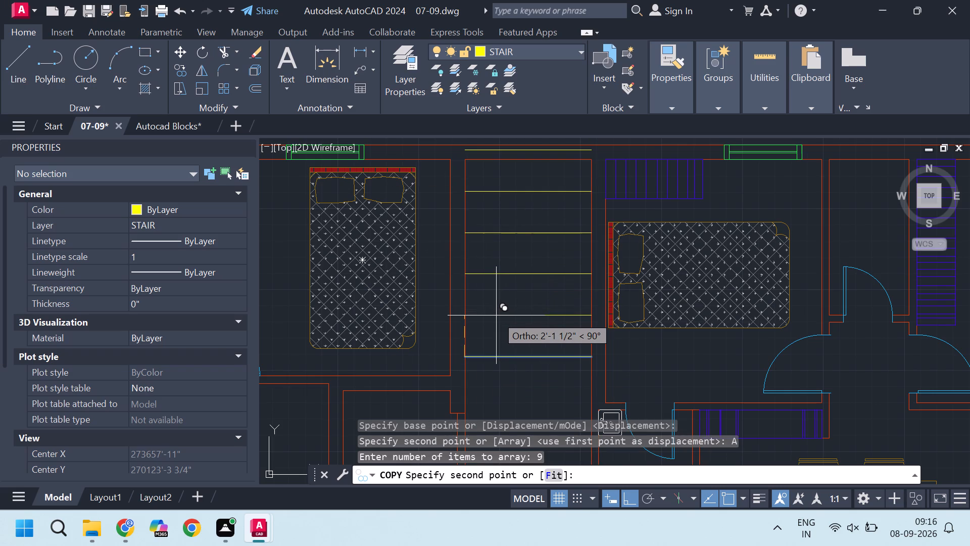
text(1')
key(Return)
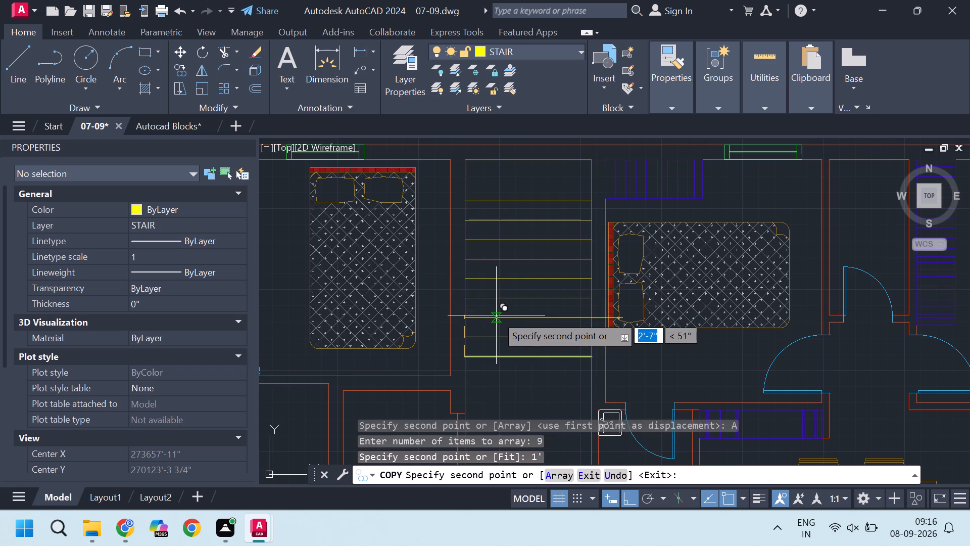
key(Escape)
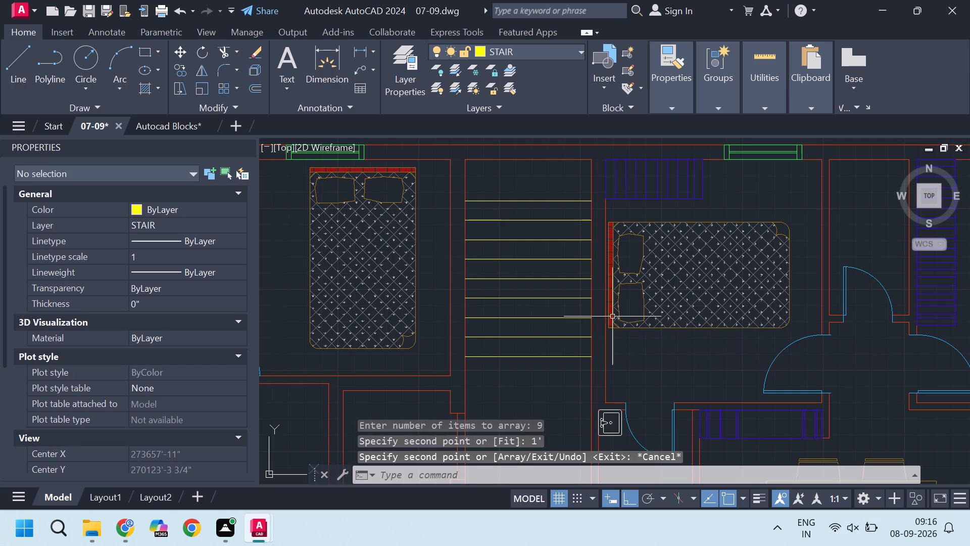
Draw a vertical centre line from the top tread line's midpoint to the bottom tread line's midpoint.
key(l)
key(Return)
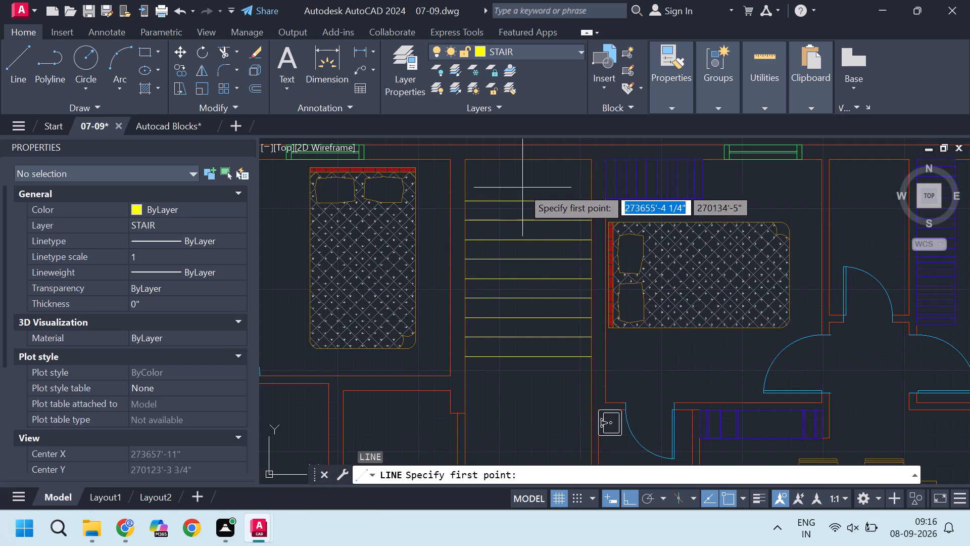
click(527, 202)
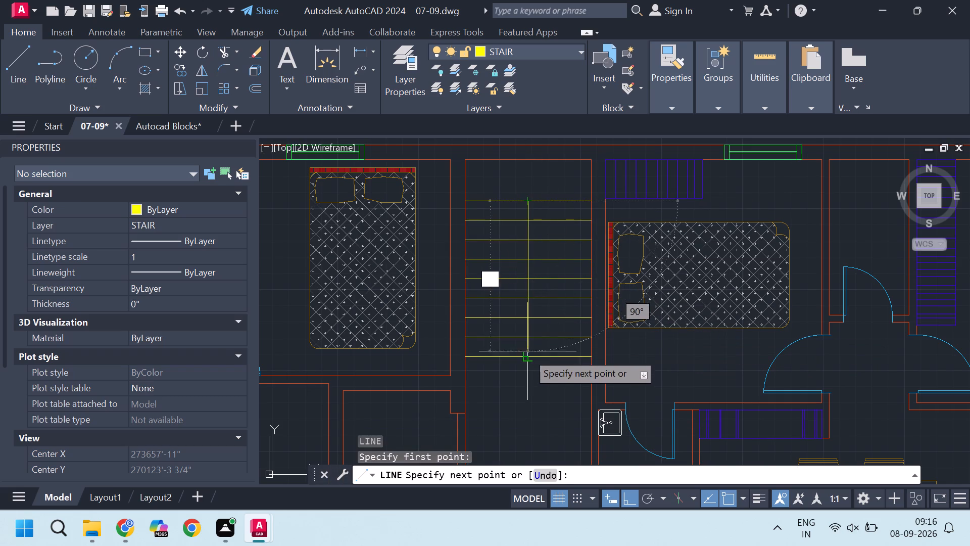
click(527, 356)
key(Escape)
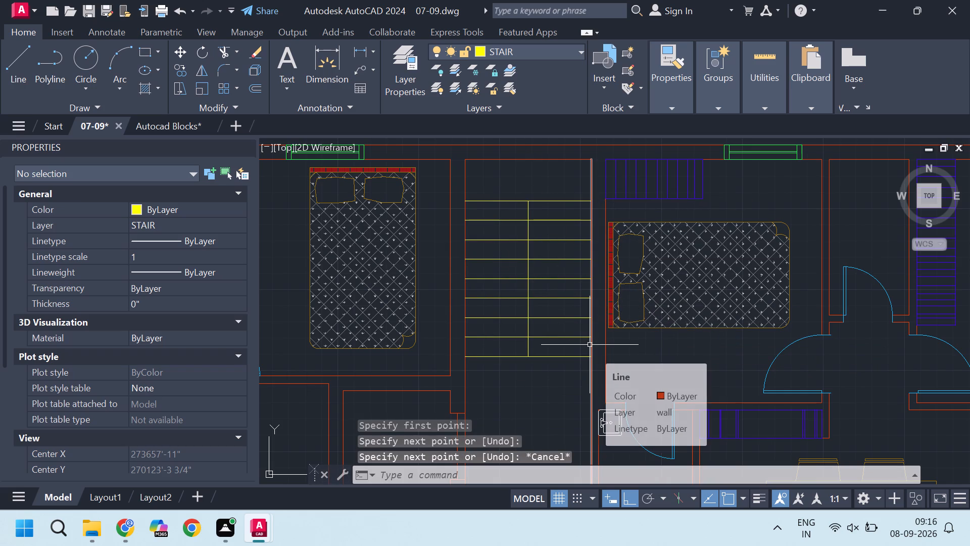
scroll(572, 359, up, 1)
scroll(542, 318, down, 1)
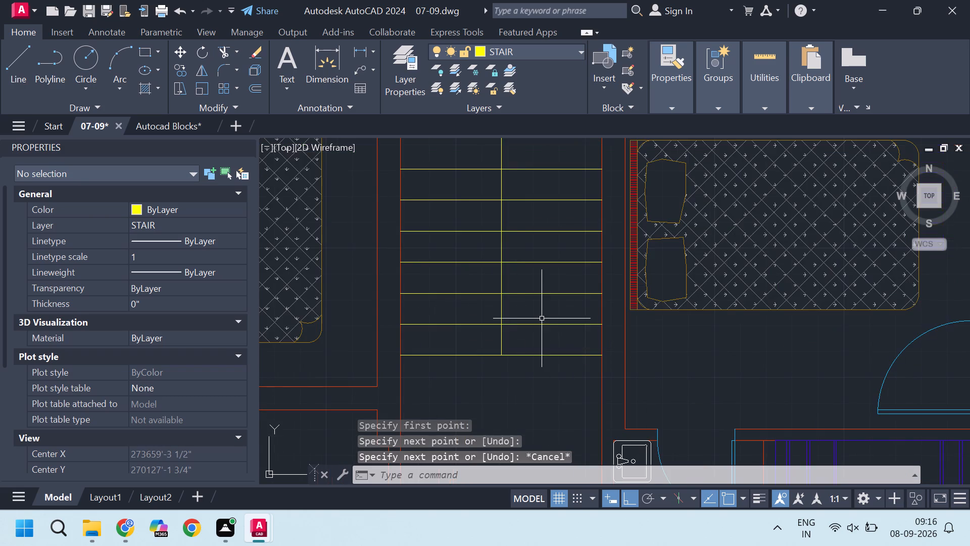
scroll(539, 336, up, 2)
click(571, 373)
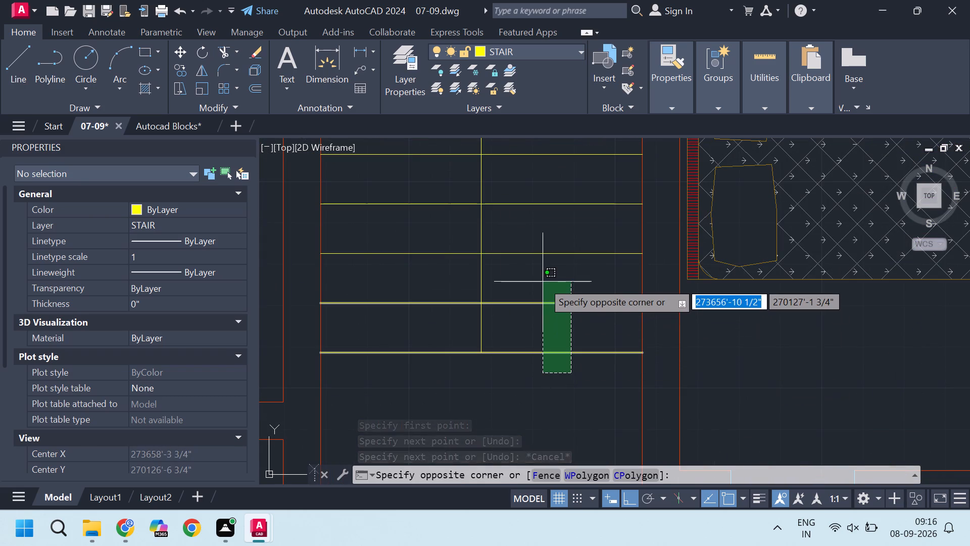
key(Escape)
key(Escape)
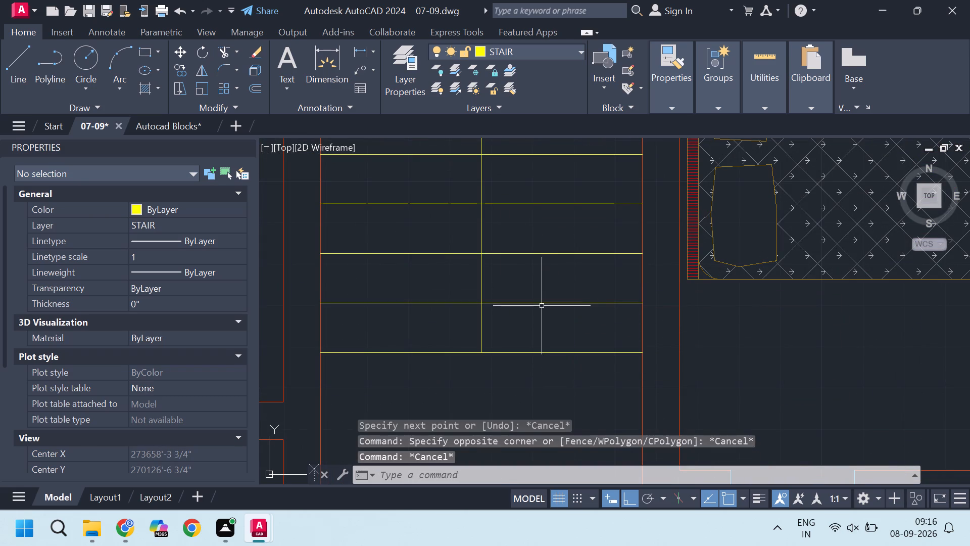
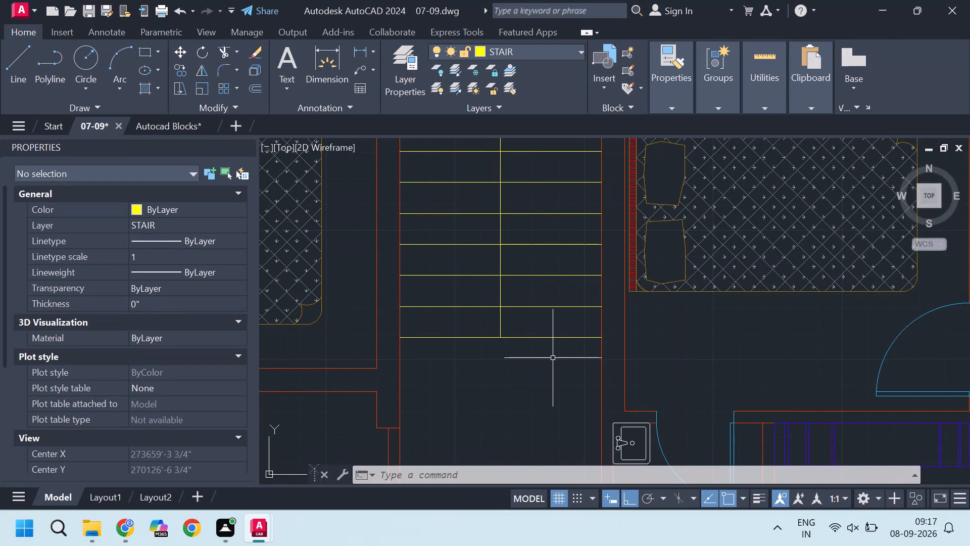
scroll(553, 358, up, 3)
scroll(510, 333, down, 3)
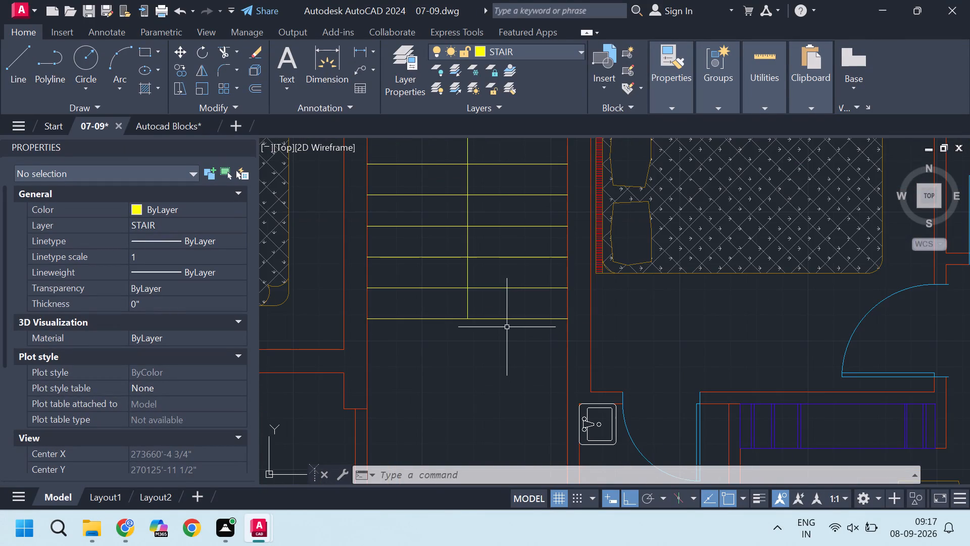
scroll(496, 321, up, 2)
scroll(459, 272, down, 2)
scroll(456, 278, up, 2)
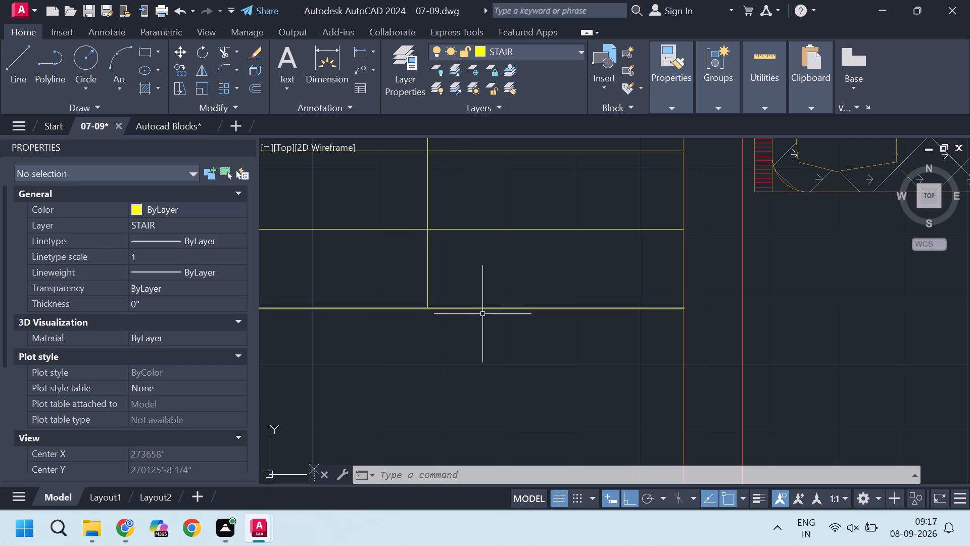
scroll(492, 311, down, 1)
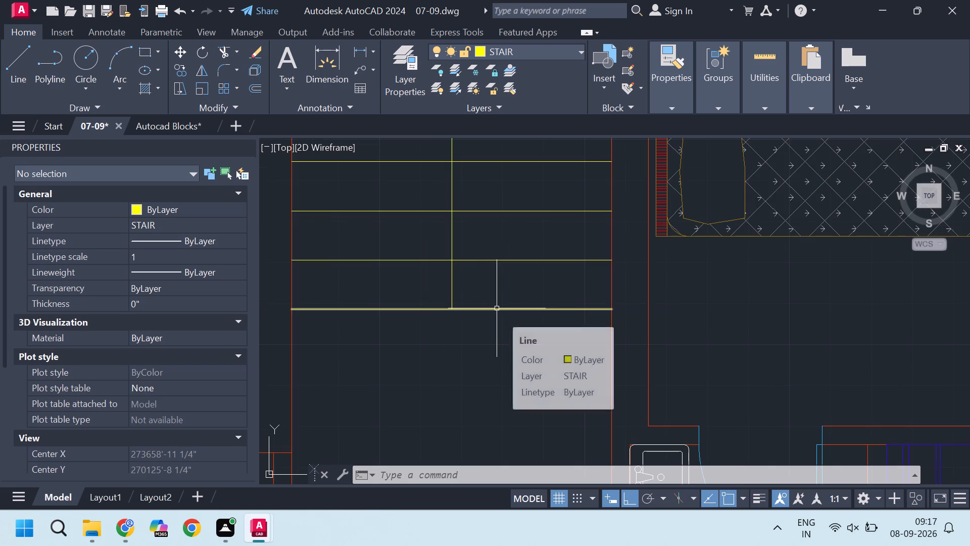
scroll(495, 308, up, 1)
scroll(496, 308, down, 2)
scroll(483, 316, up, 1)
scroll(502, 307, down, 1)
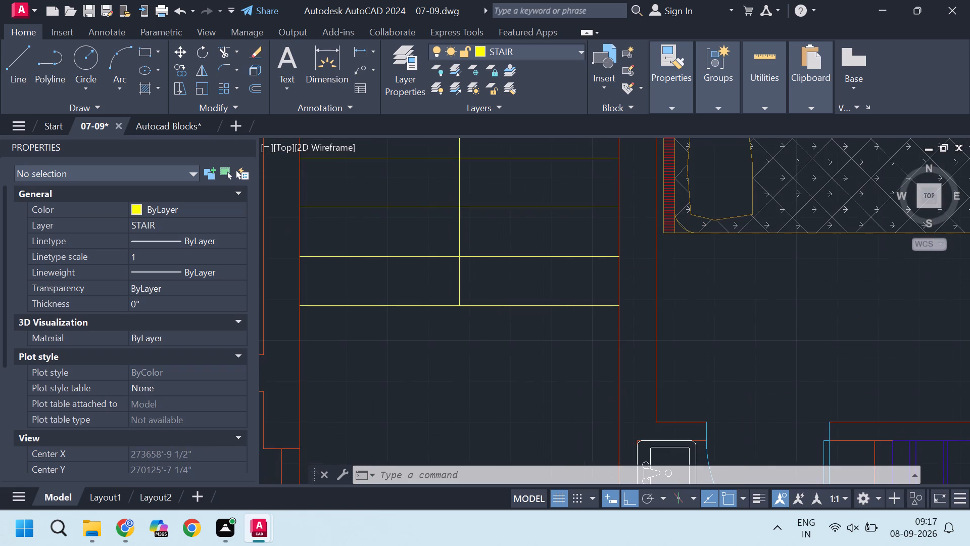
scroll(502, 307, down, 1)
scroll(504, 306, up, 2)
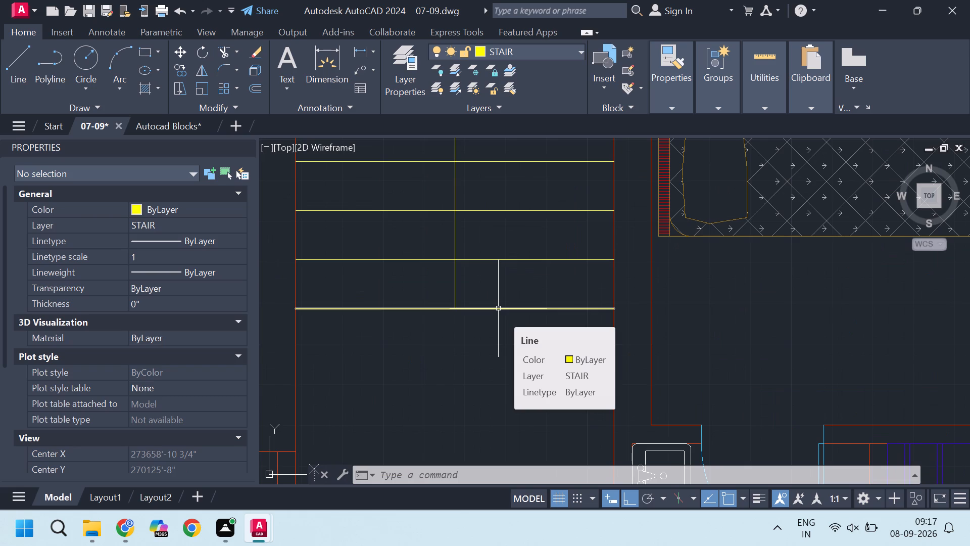
Copy the stair's lowest tread line downward as an array of 5 items spaced 1' apart.
click(498, 308)
scroll(495, 340, down, 1)
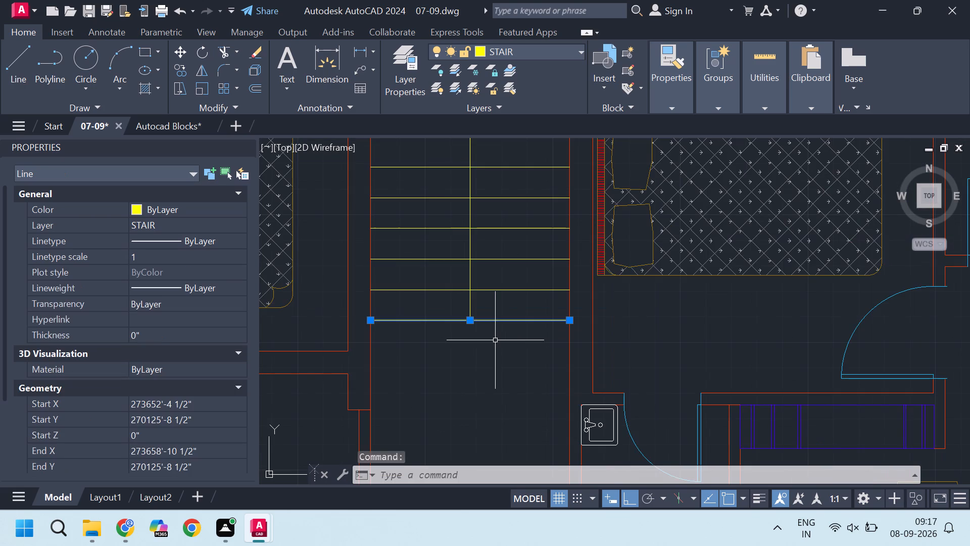
text(CO)
key(Return)
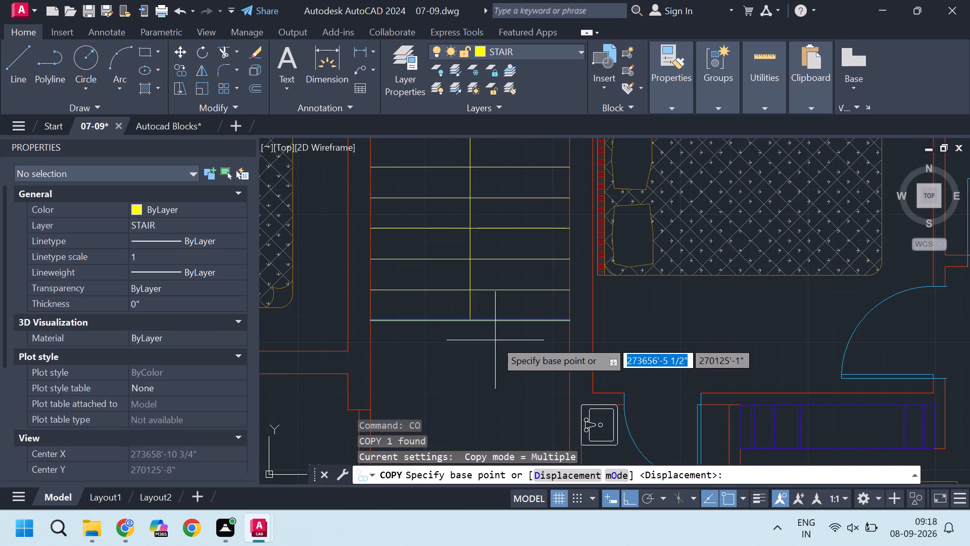
click(571, 322)
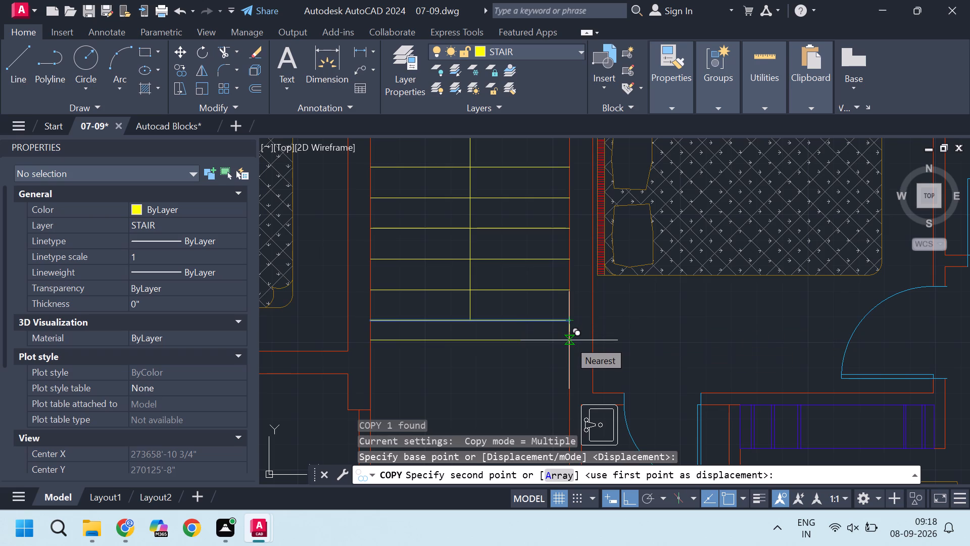
key(a)
key(Return)
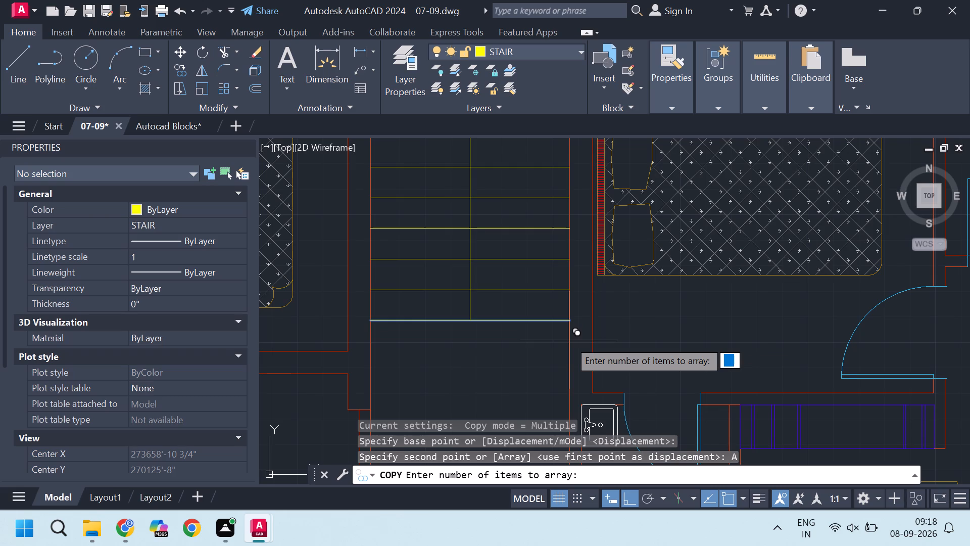
key(5)
key(Return)
text(1')
key(Return)
scroll(479, 313, down, 2)
key(Escape)
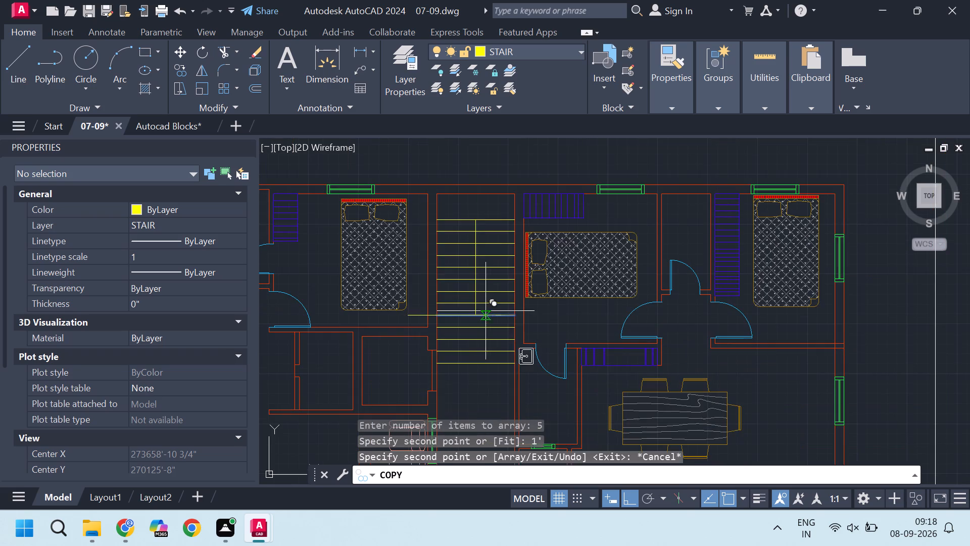
Stretch the lower end of the stair's vertical centre line down to the new lowest tread line.
scroll(483, 311, up, 2)
click(462, 304)
scroll(462, 304, down, 3)
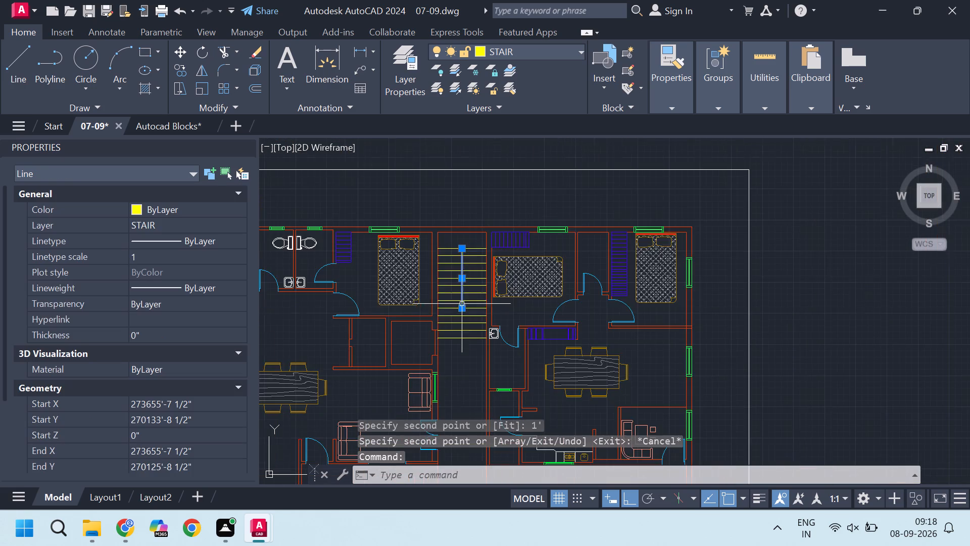
scroll(466, 311, up, 2)
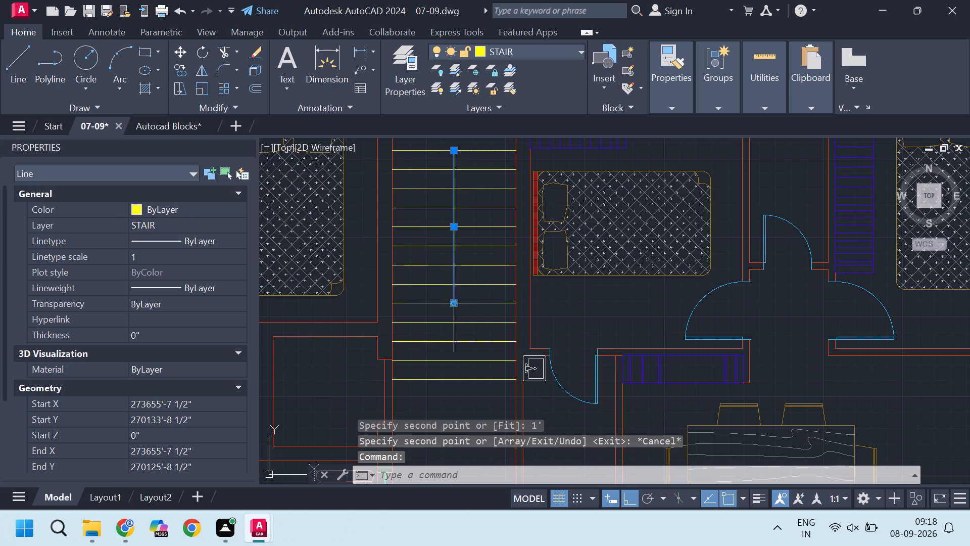
click(456, 302)
click(456, 379)
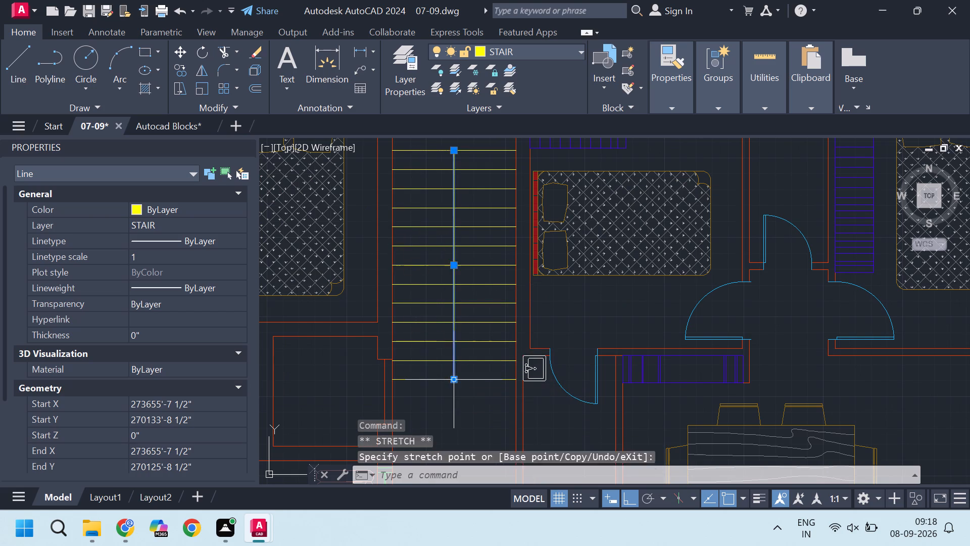
key(Escape)
key(Escape)
Trim off the left halves of the four lowest tread lines up to the stair's centre line.
text(TR)
key(Return)
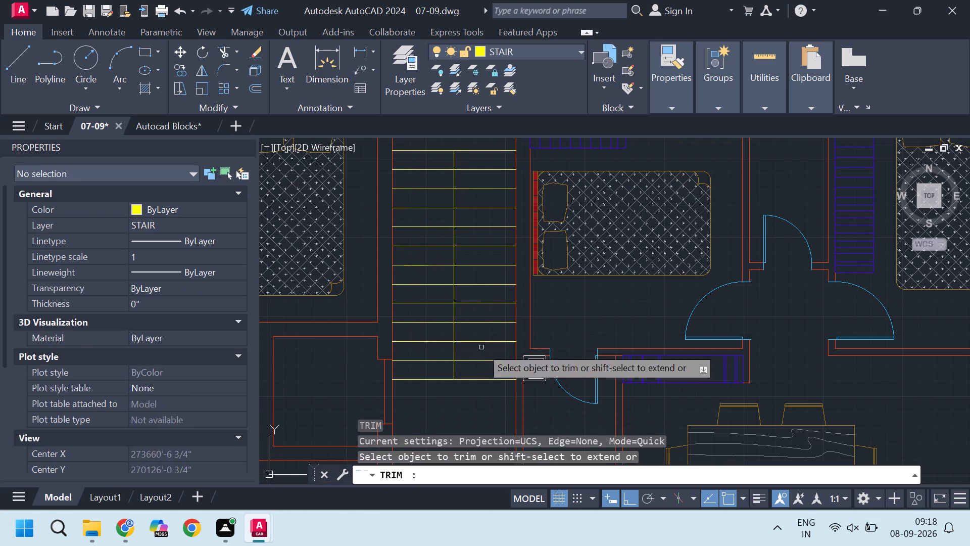
click(432, 313)
click(431, 386)
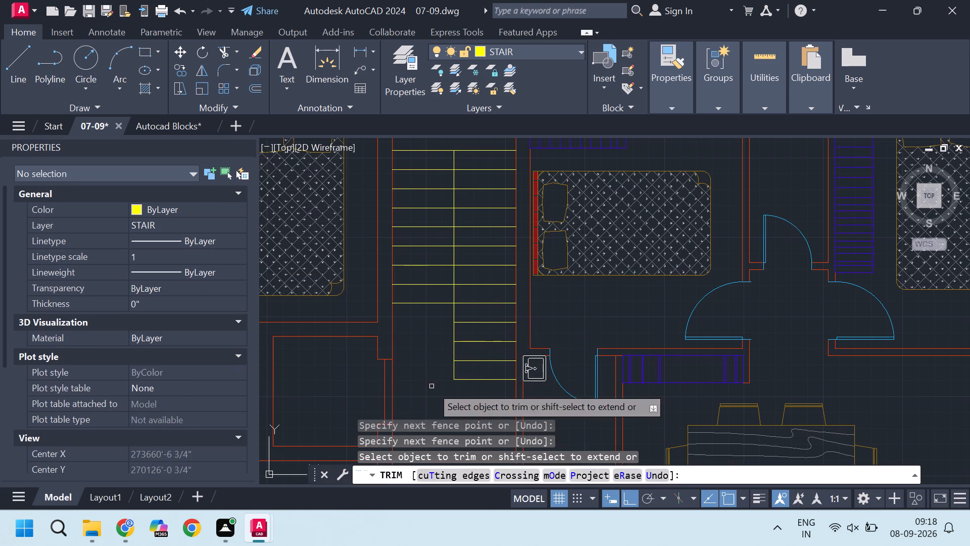
key(Escape)
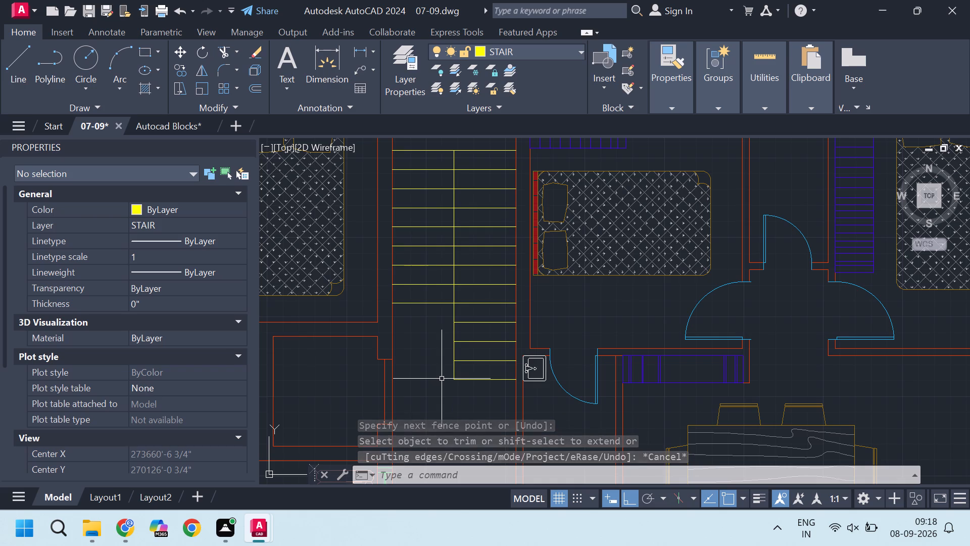
Draw a vertical line about 8'-10 1/2" long through the left flight, from its lowest tread's midpoint up past the top tread.
scroll(442, 379, down, 1)
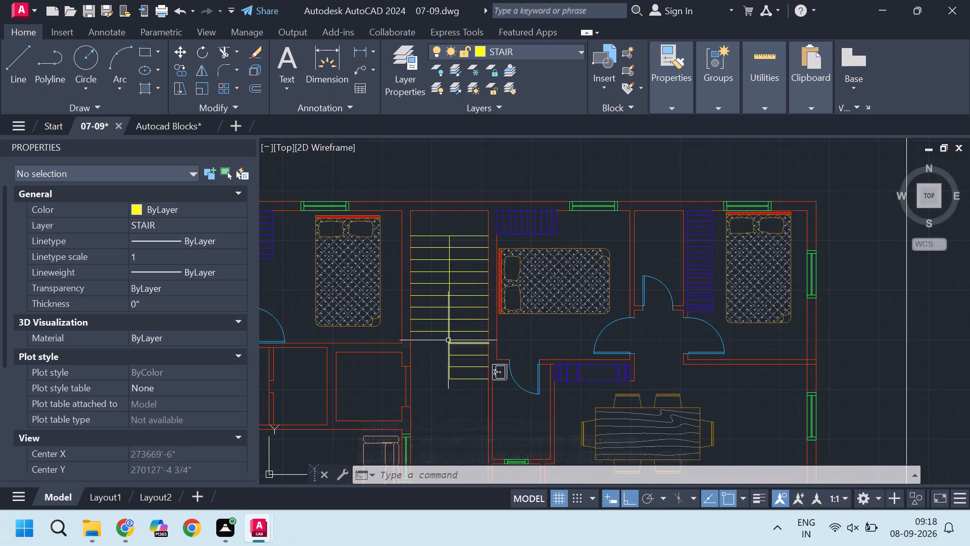
scroll(449, 336, up, 2)
middle_drag(404, 330, 422, 402)
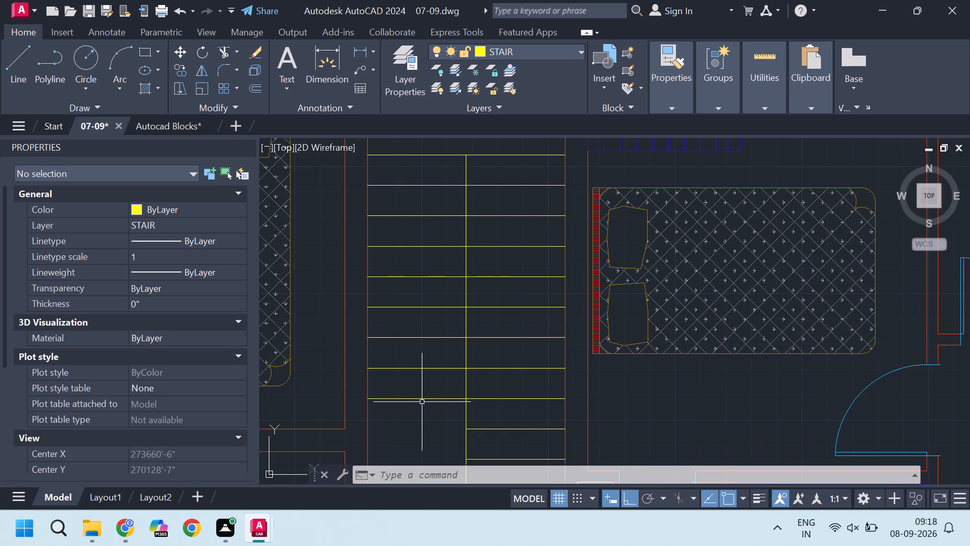
middle_drag(432, 365, 432, 398)
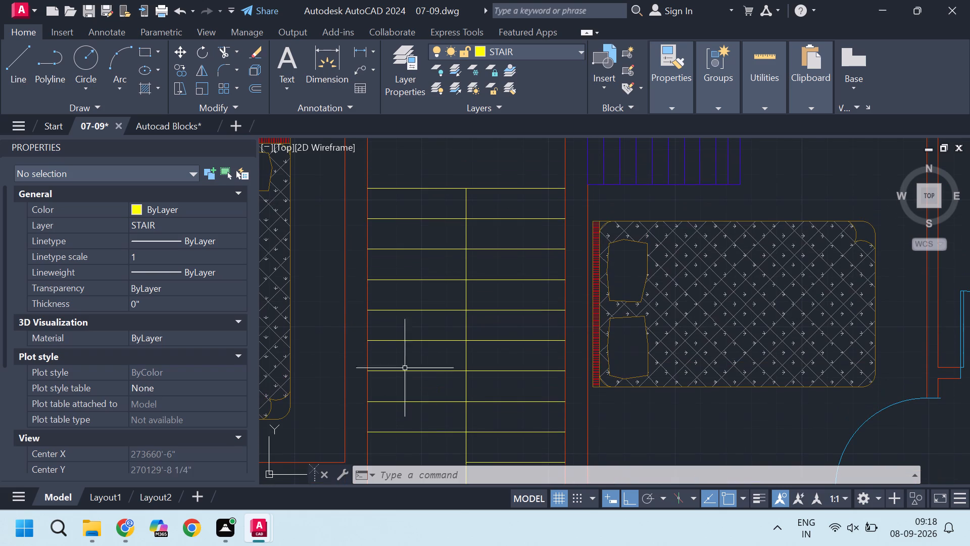
key(l)
key(Return)
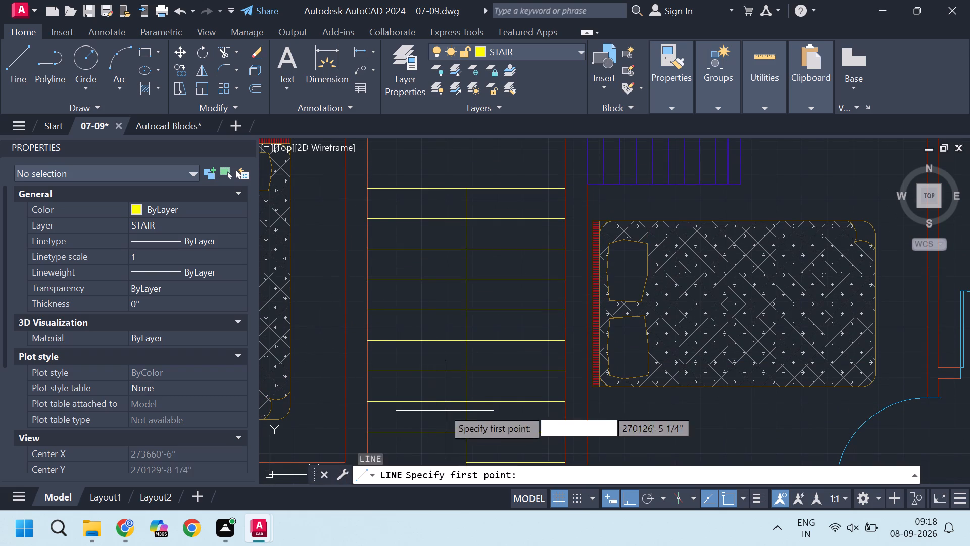
click(420, 435)
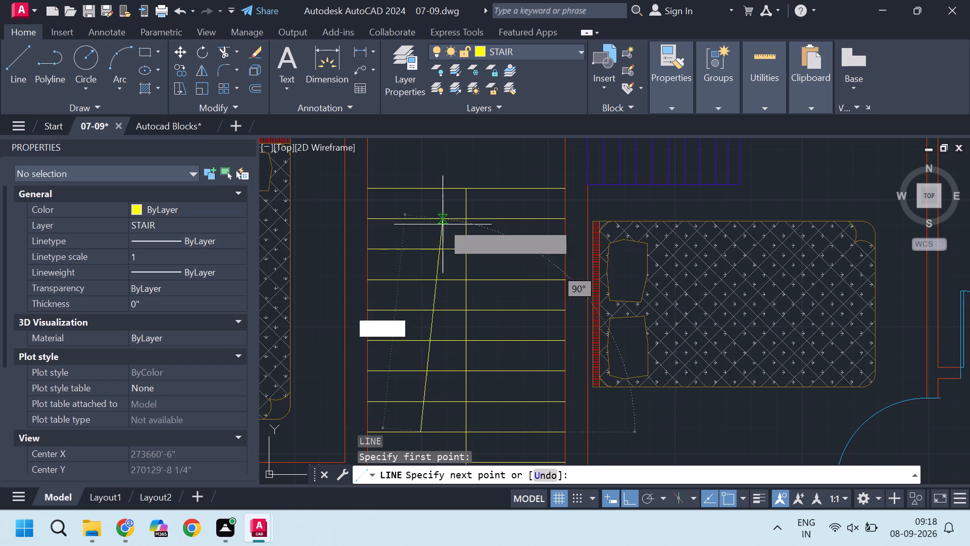
middle_drag(421, 162, 422, 233)
click(422, 233)
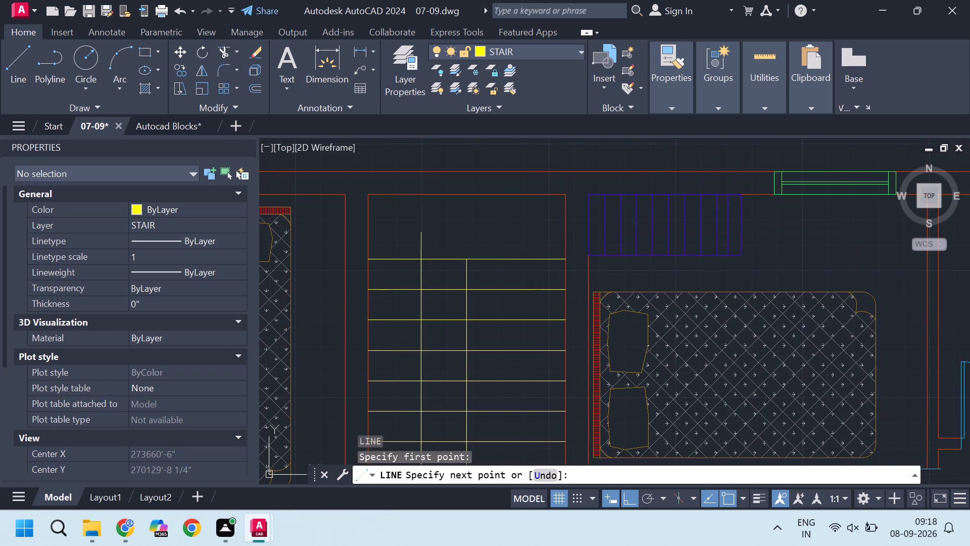
key(Escape)
Mirror the left flight's vertical line about the stair's centre line, keeping the original.
scroll(422, 233, down, 1)
scroll(422, 233, up, 2)
click(419, 245)
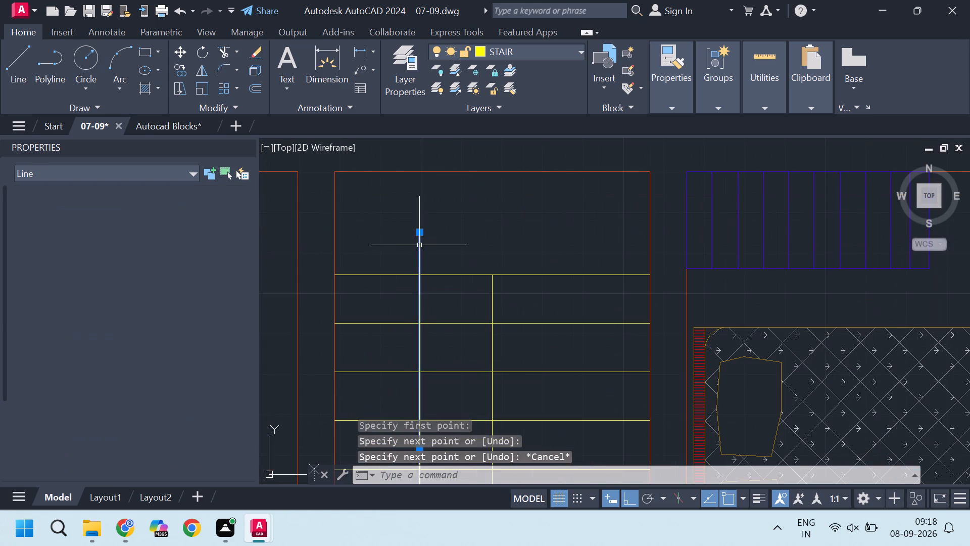
text(MI)
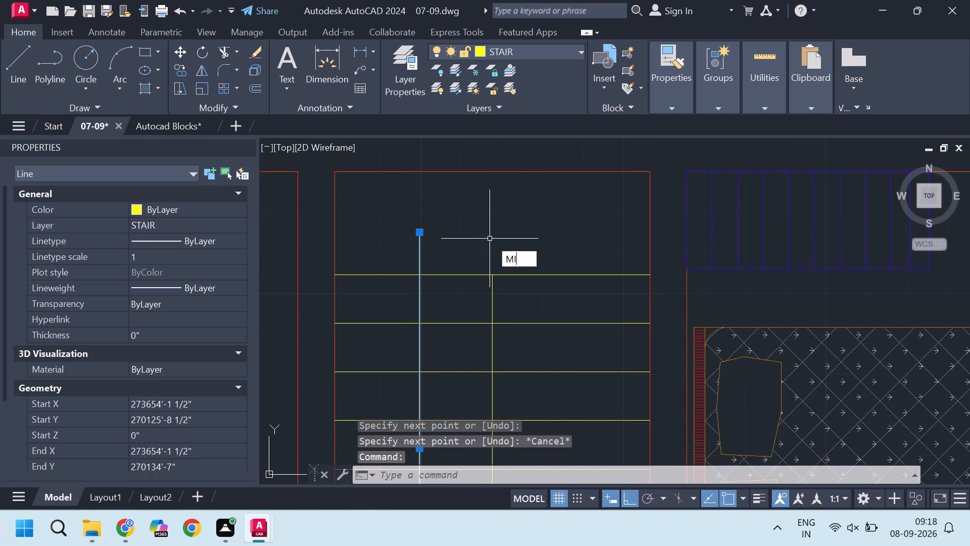
key(Return)
click(491, 278)
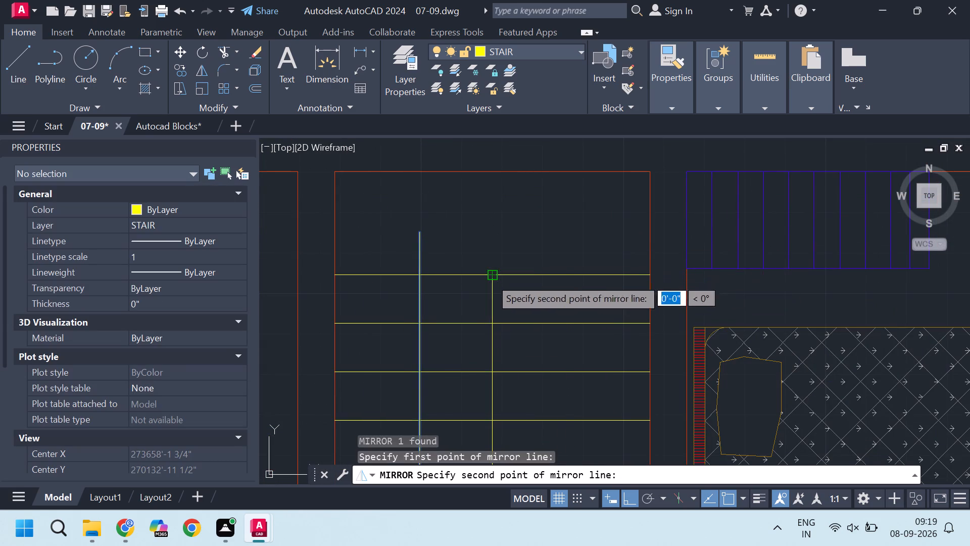
click(490, 319)
drag(511, 379, 490, 319)
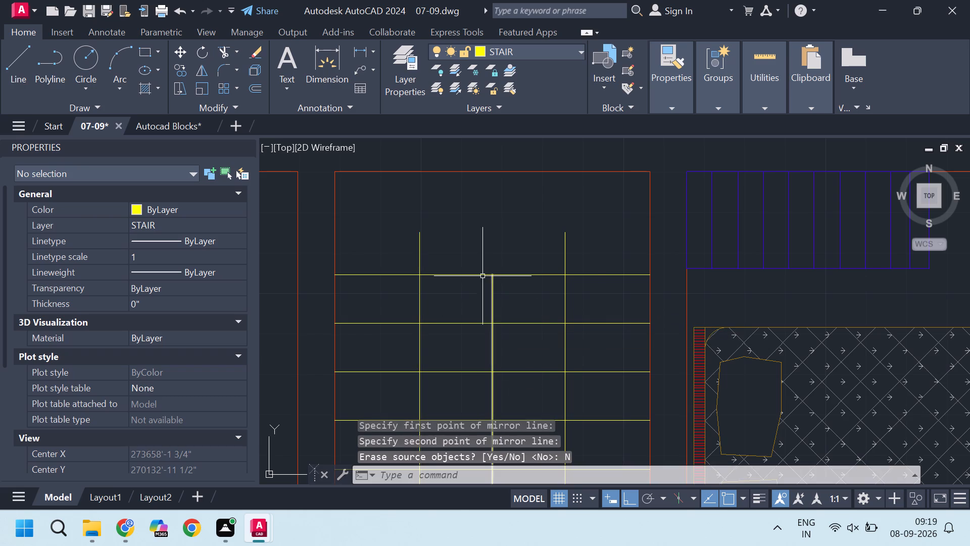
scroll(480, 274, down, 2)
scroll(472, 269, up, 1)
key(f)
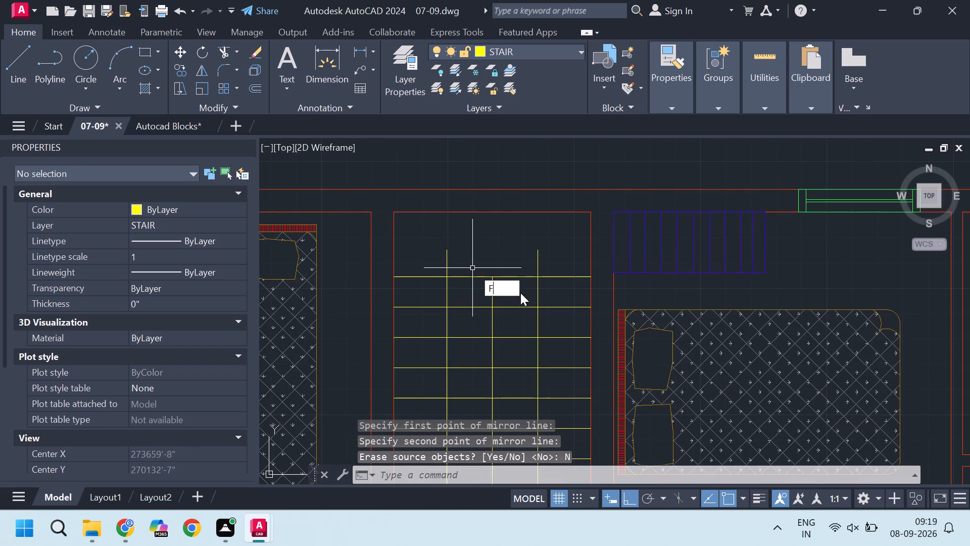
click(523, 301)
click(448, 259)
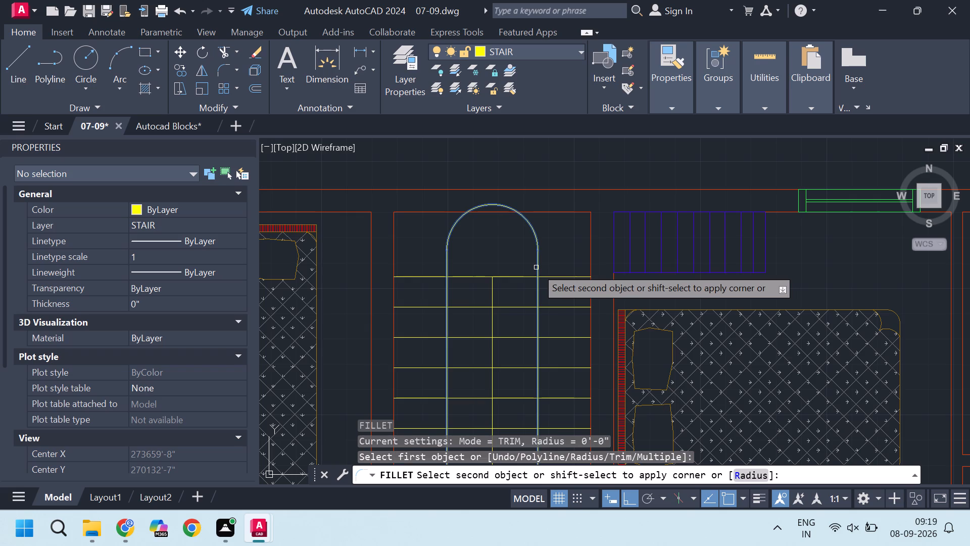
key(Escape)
Draw a horizontal line joining the upper ends of the two flights' vertical lines above the top tread.
key(l)
key(Return)
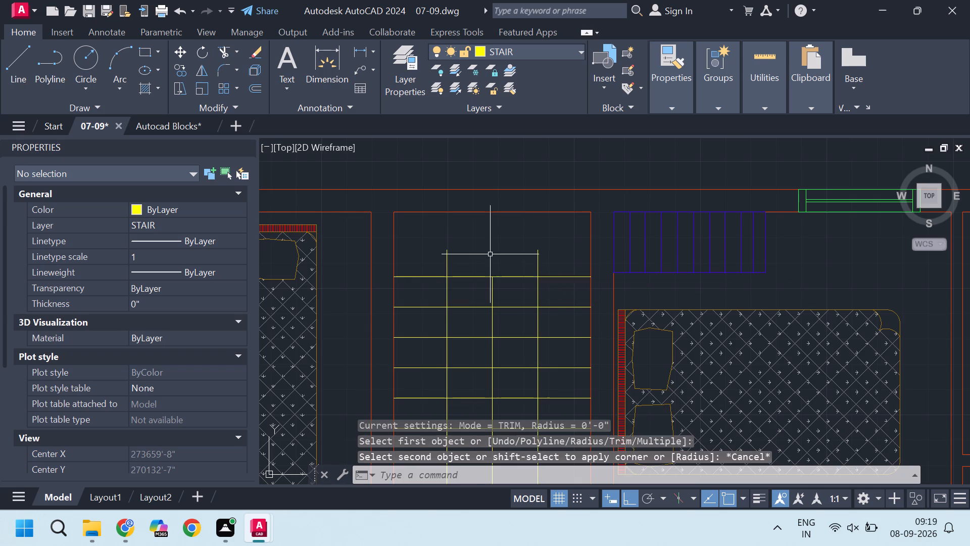
scroll(462, 251, up, 2)
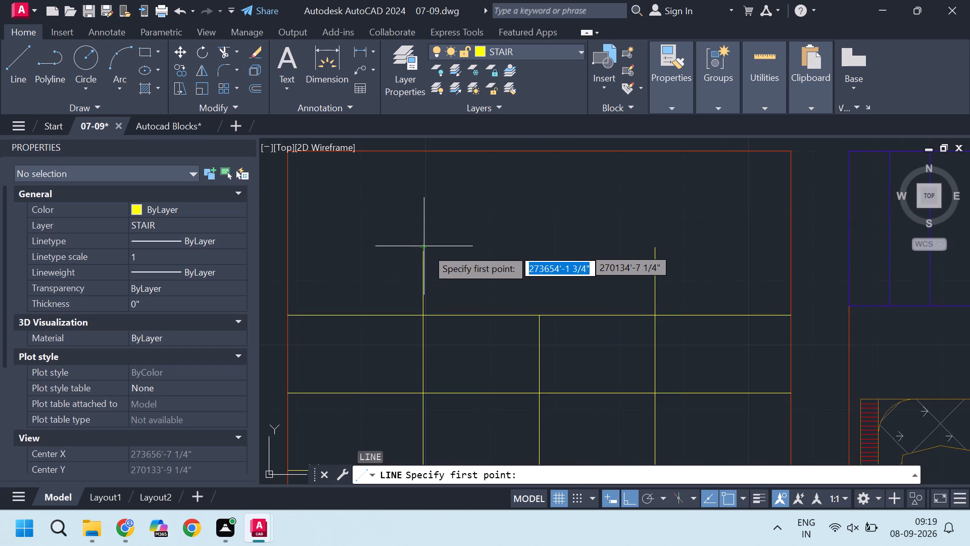
click(426, 248)
click(653, 252)
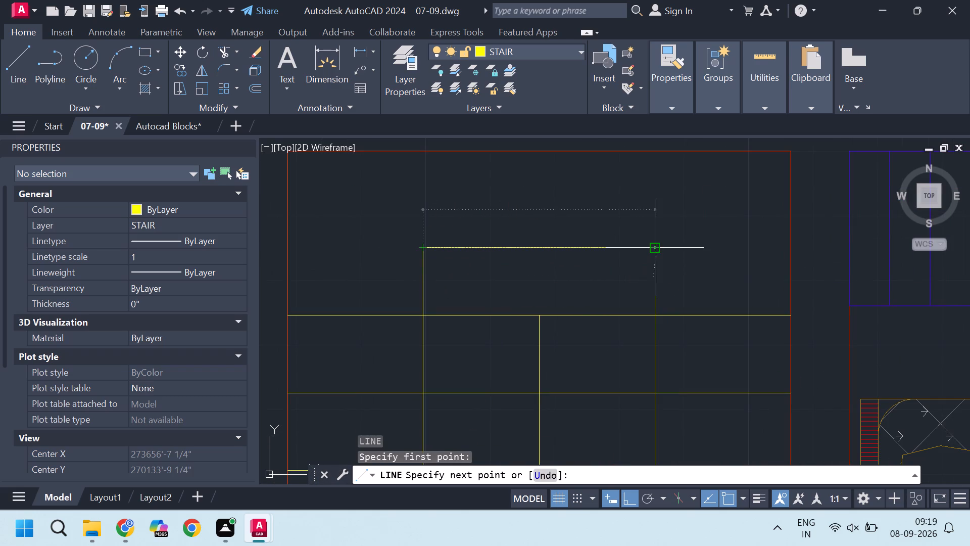
key(Escape)
key(Escape)
Fillet both upper corners of the line path joining the two stair flights with a 5" radius.
key(f)
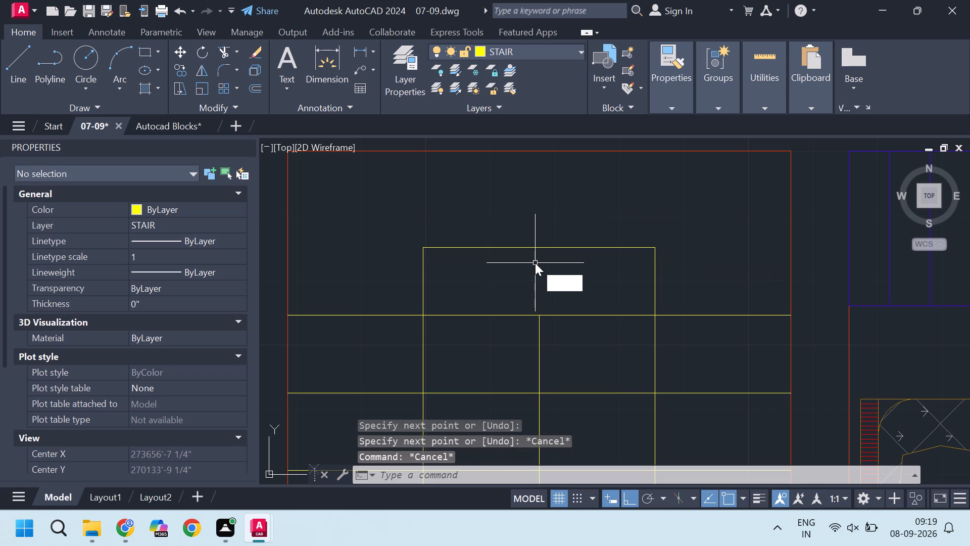
click(595, 300)
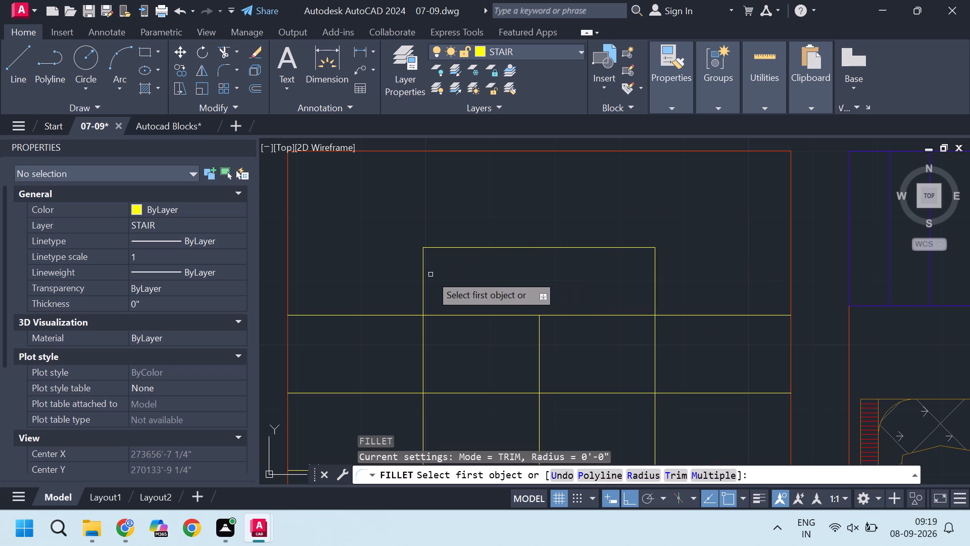
click(652, 478)
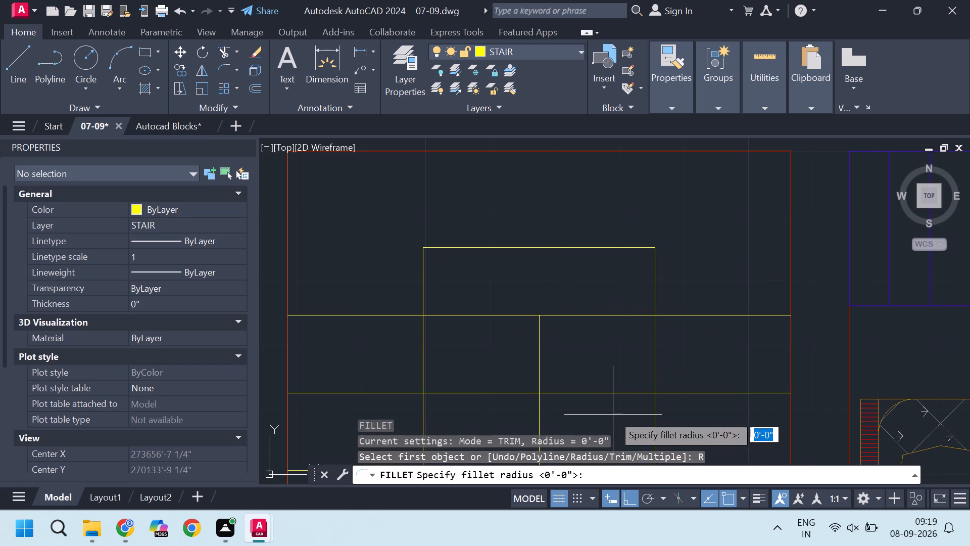
key(5)
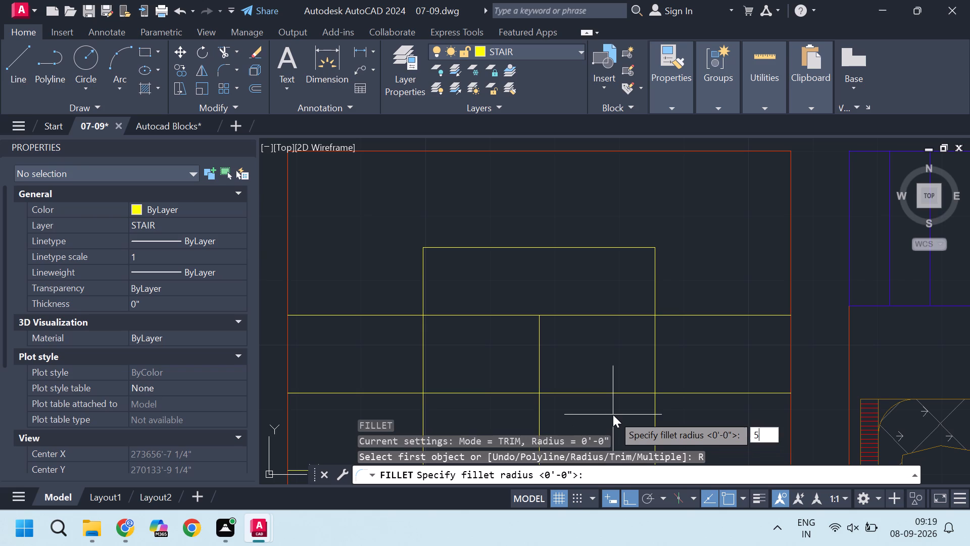
key(shift+quotedbl)
key(Return)
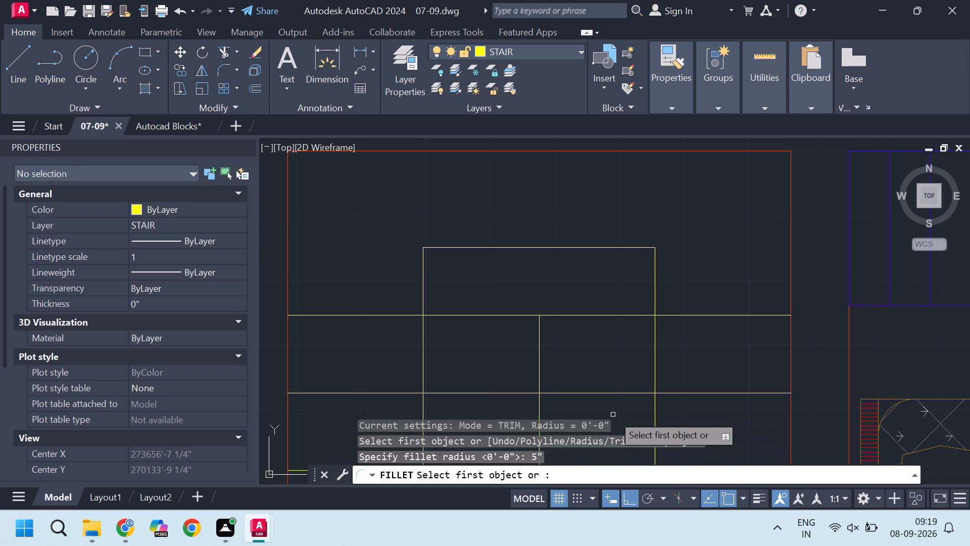
click(421, 272)
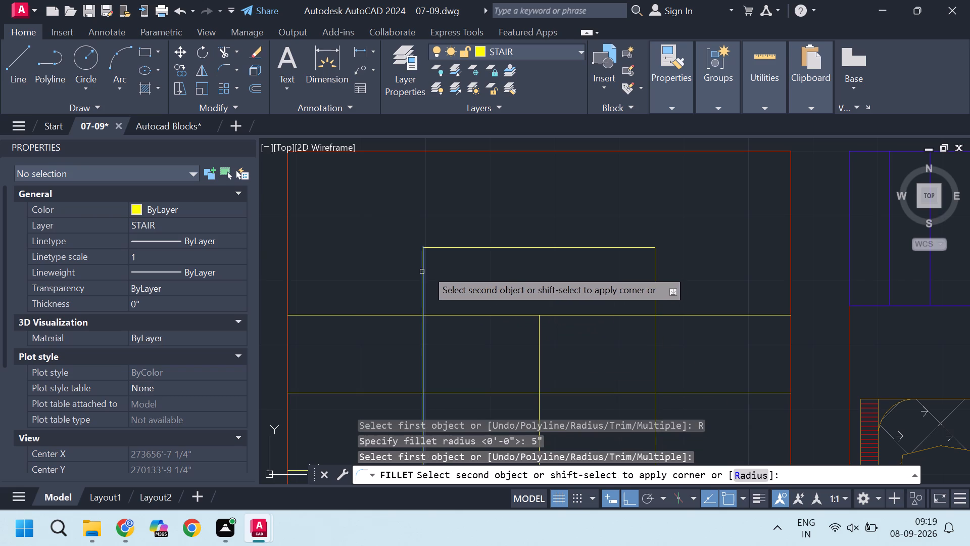
click(444, 248)
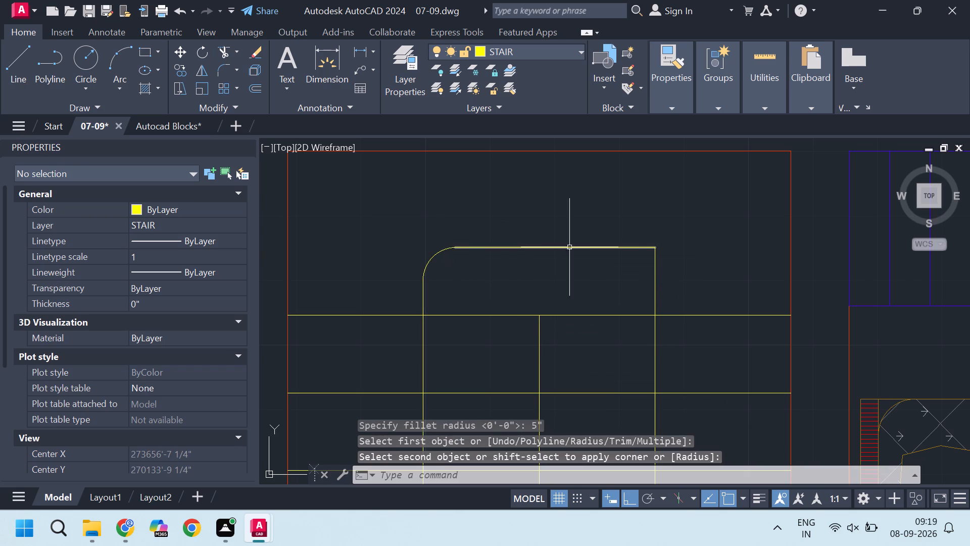
key(Return)
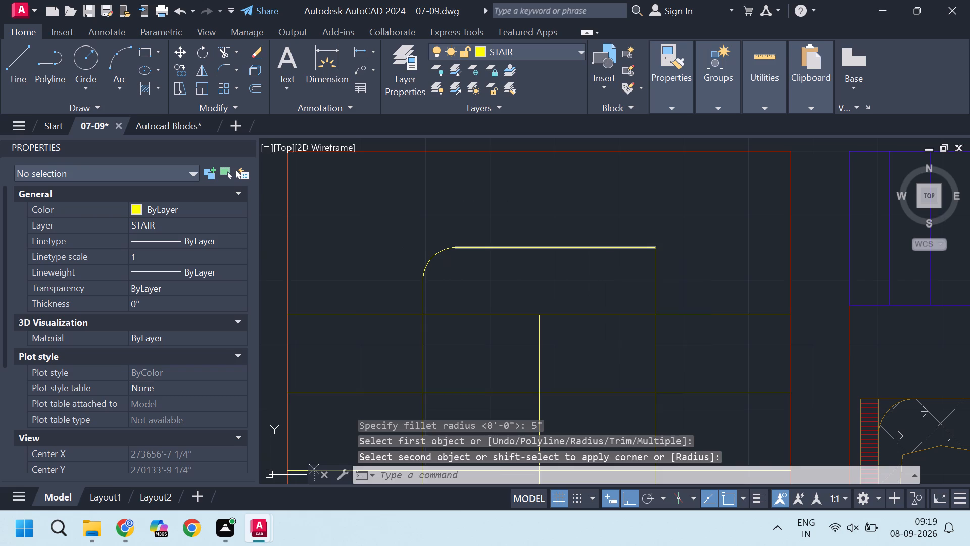
click(589, 247)
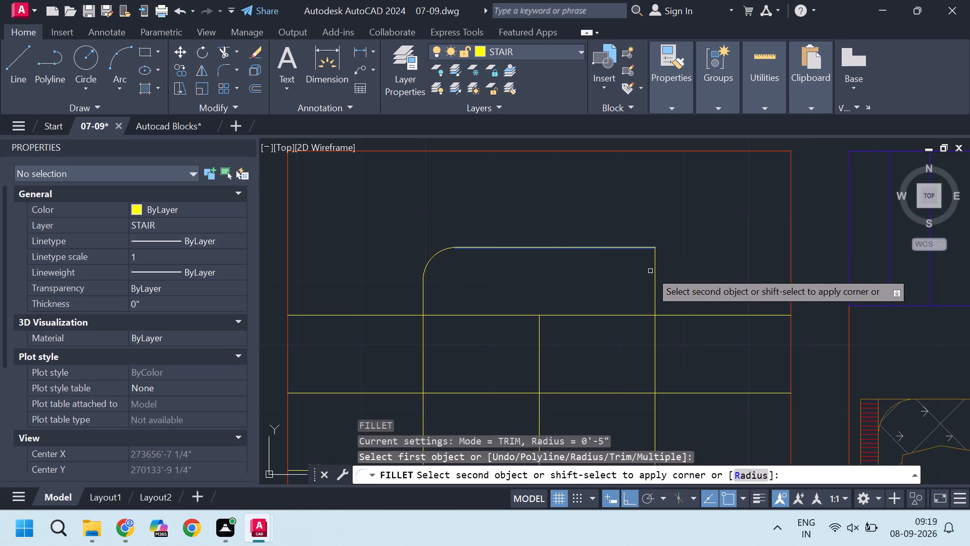
click(655, 274)
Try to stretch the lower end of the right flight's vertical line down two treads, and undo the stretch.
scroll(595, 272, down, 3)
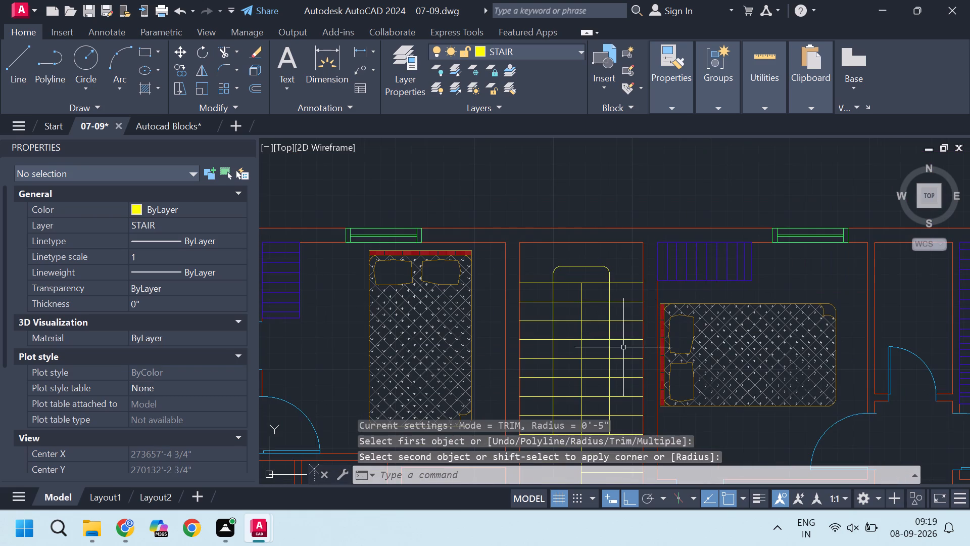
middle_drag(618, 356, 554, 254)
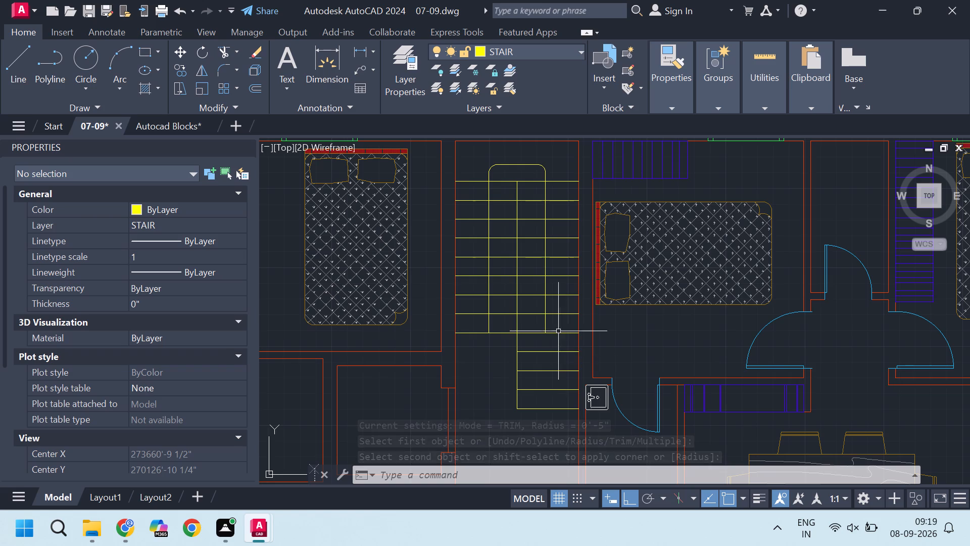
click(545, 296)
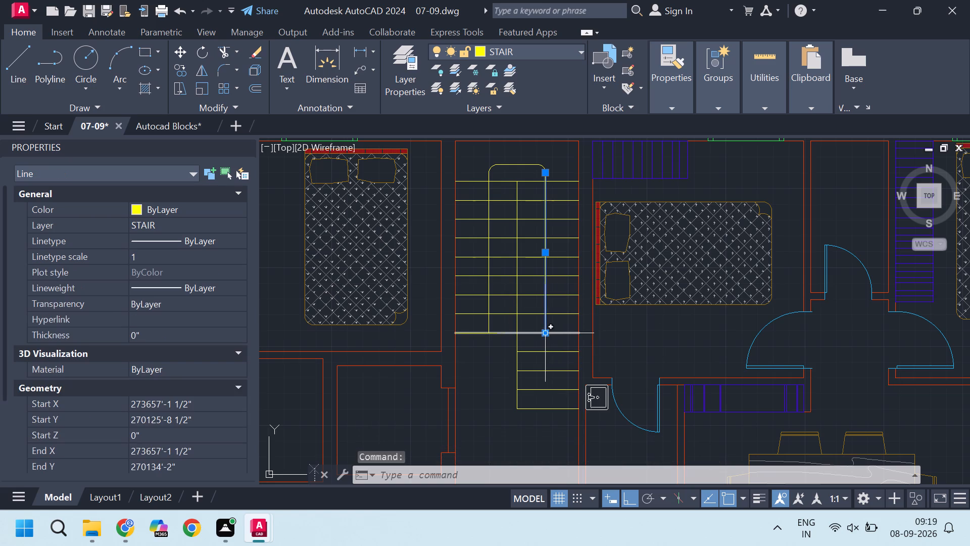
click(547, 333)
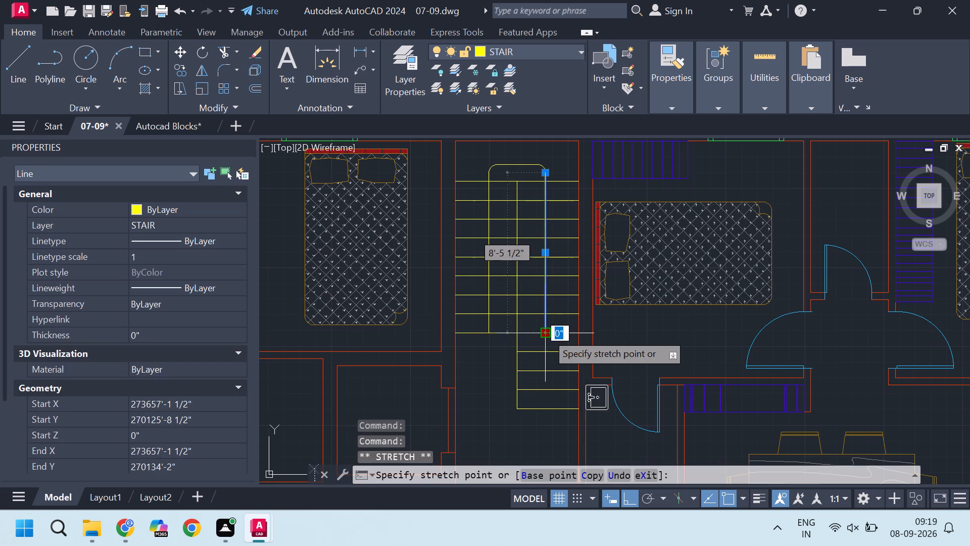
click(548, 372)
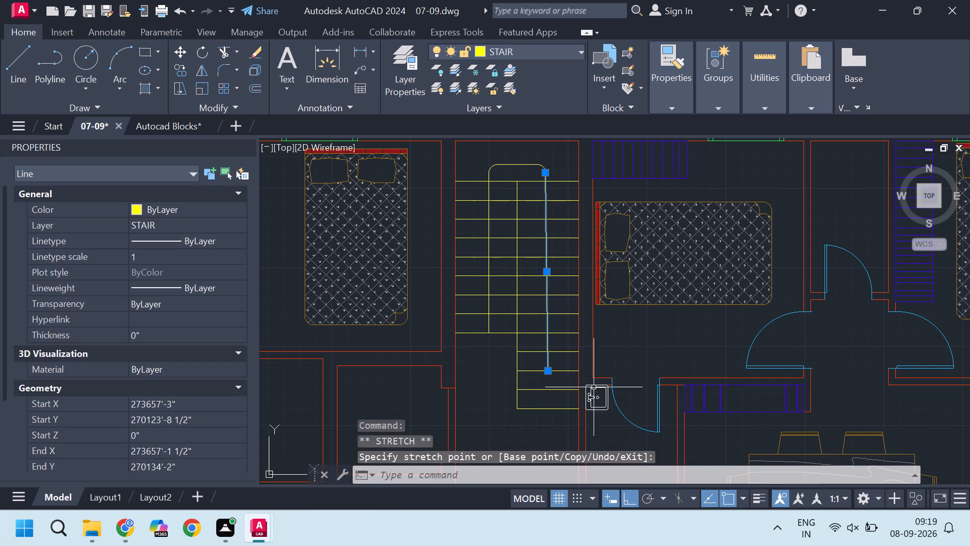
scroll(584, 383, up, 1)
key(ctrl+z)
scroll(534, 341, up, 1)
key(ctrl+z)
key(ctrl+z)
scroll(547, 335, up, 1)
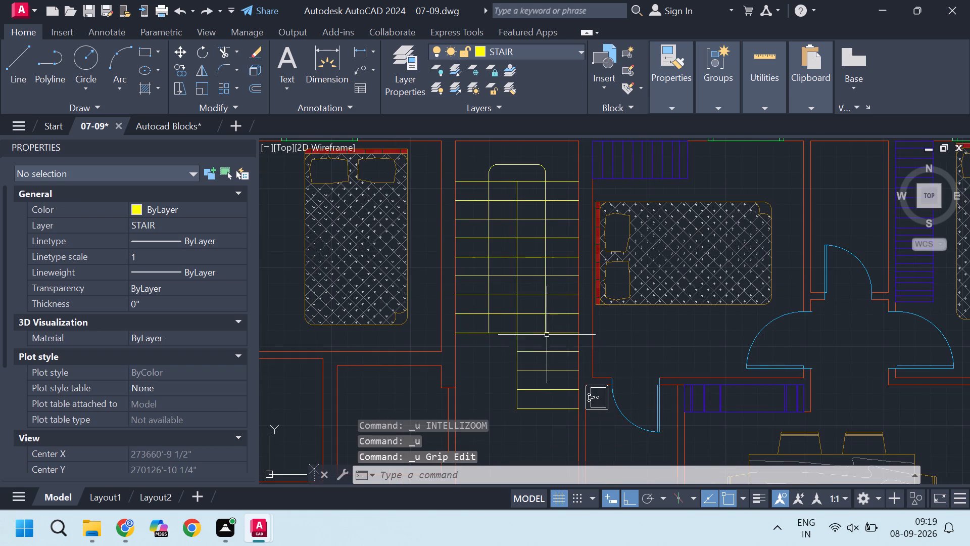
Stretch the lower end of the right flight's vertical line straight down by two treads.
scroll(547, 335, up, 1)
click(545, 316)
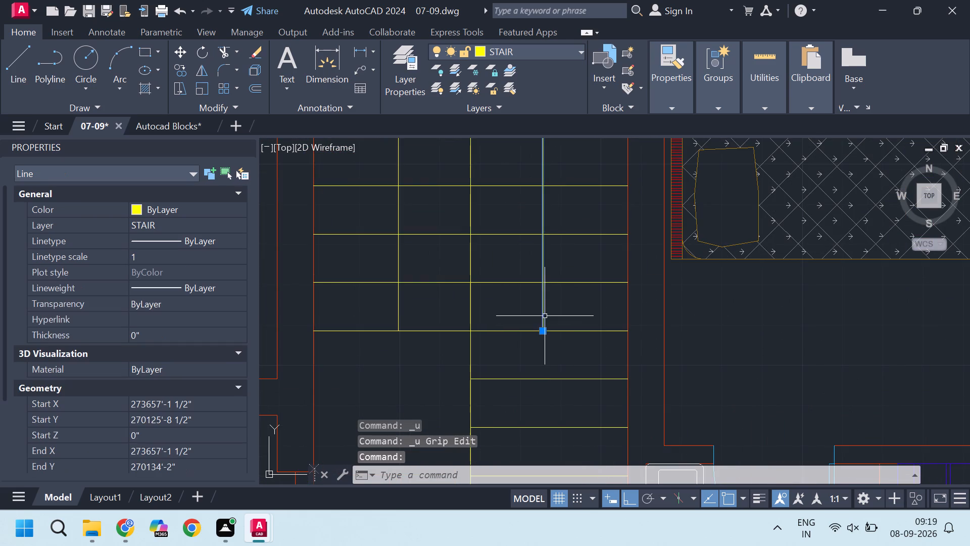
click(543, 332)
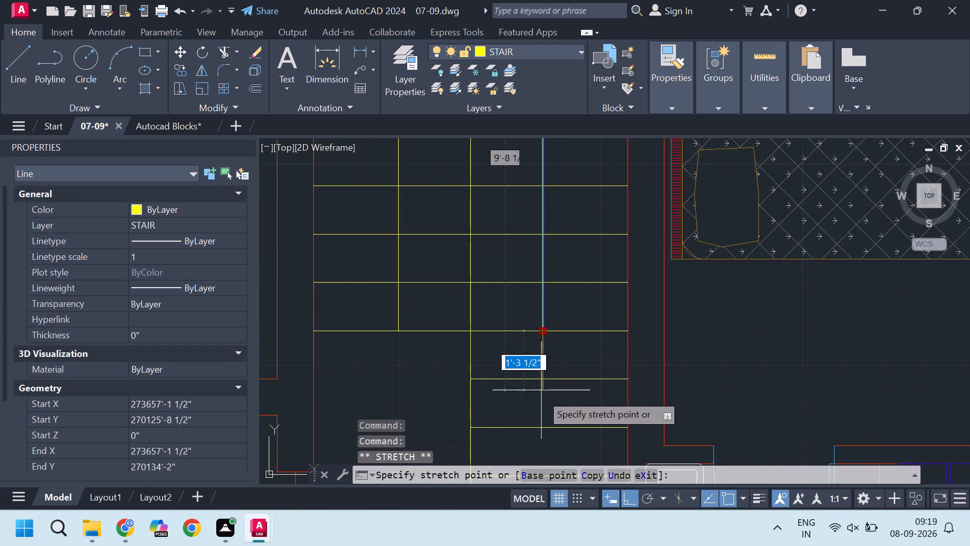
click(541, 425)
key(Escape)
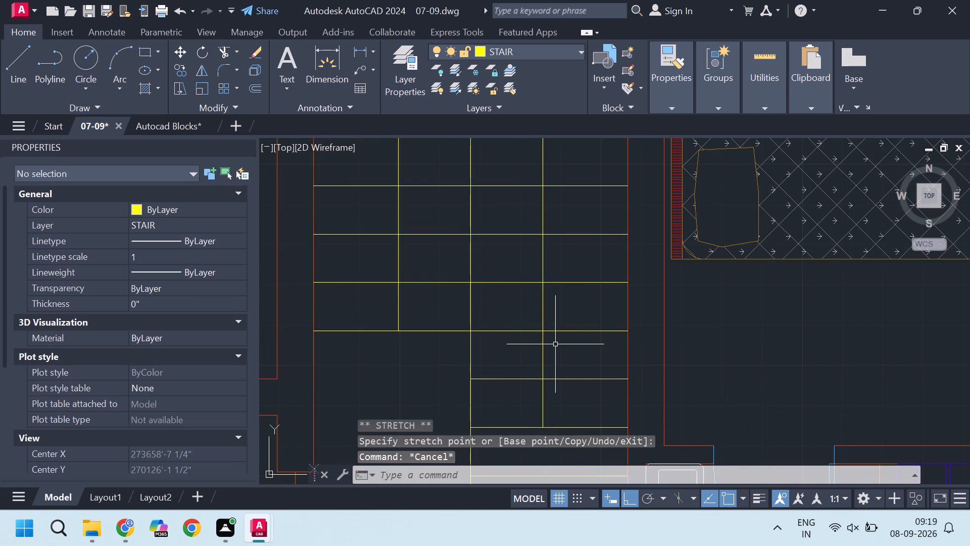
Draw a polyline arrowhead from the right flight line's lower end 1' down to the next tread, tapering from 5" to 0 width.
scroll(555, 350, down, 2)
scroll(555, 383, up, 2)
key(p)
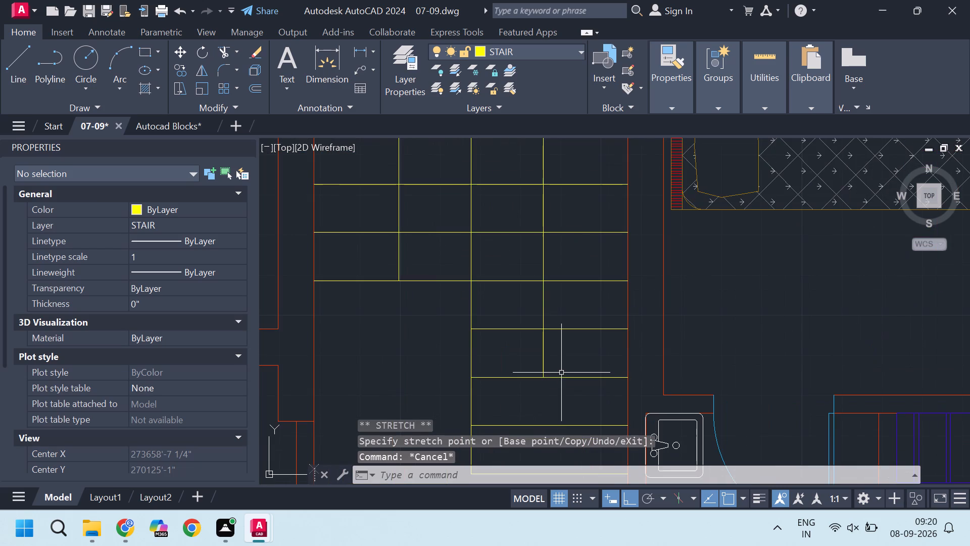
key(o)
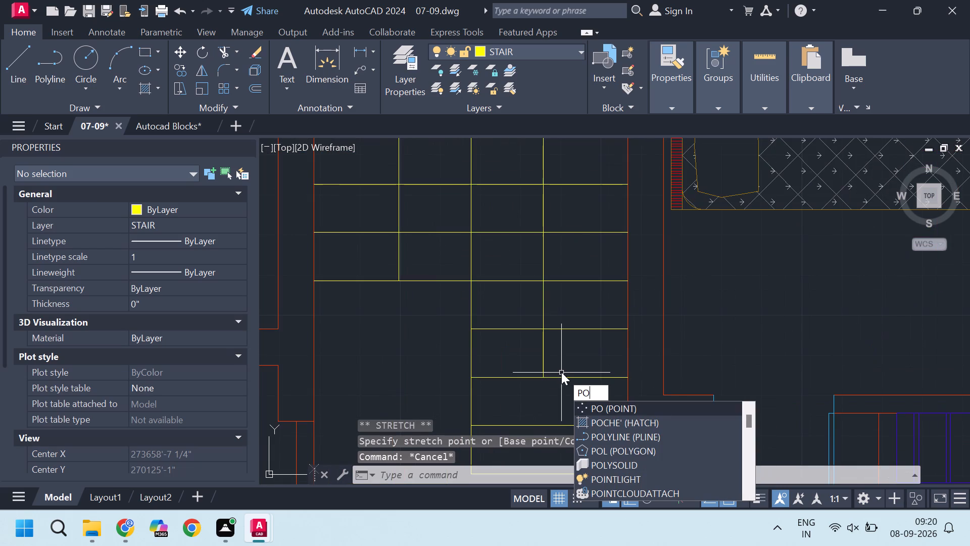
click(617, 435)
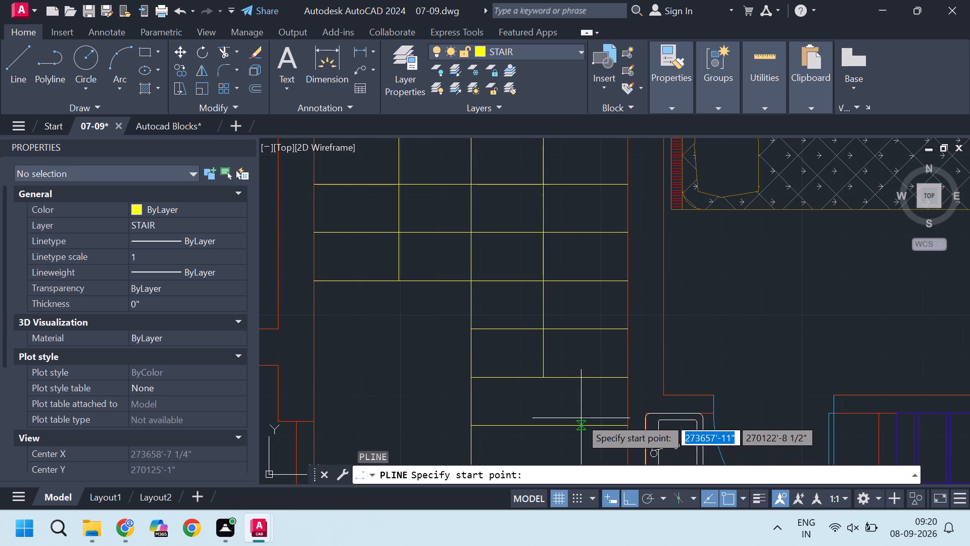
click(538, 377)
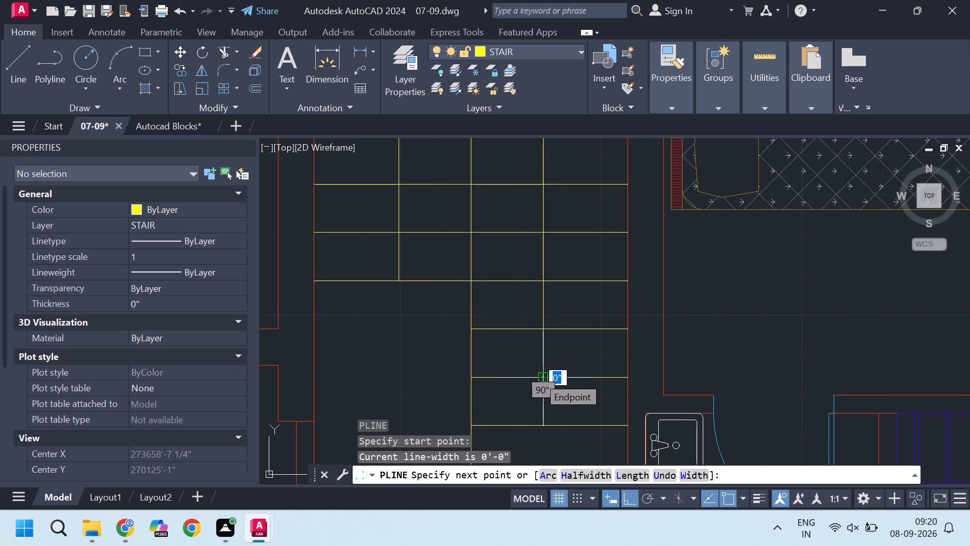
key(w)
key(Return)
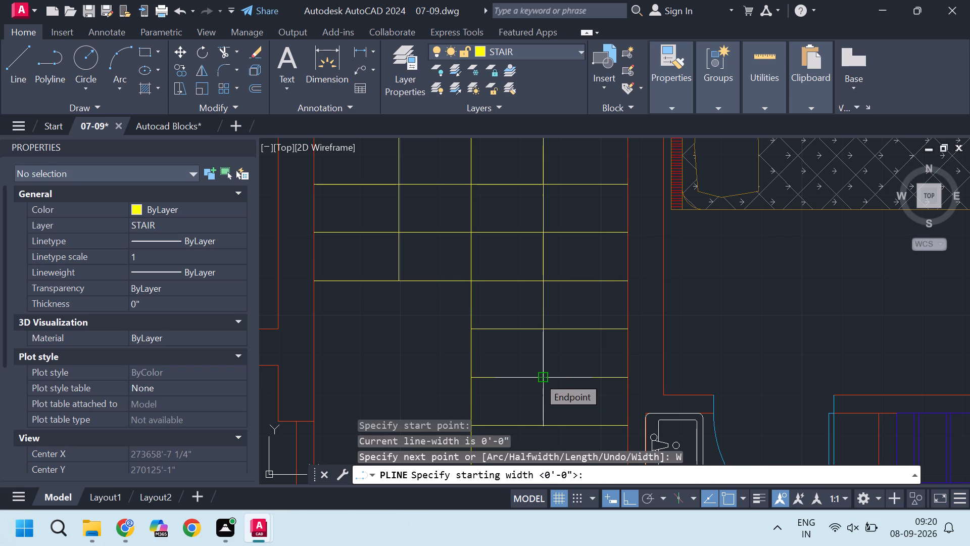
key(5)
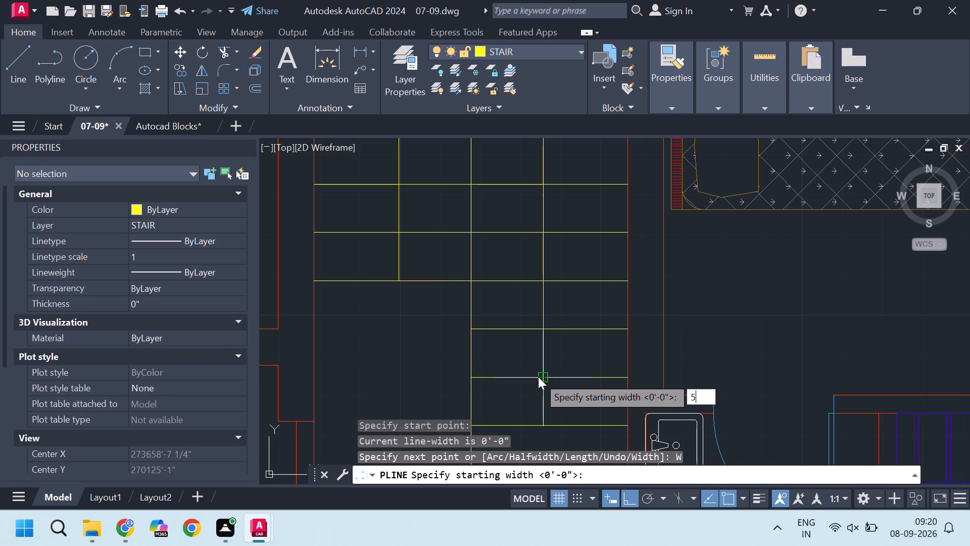
key(shift+quotedbl)
key(Return)
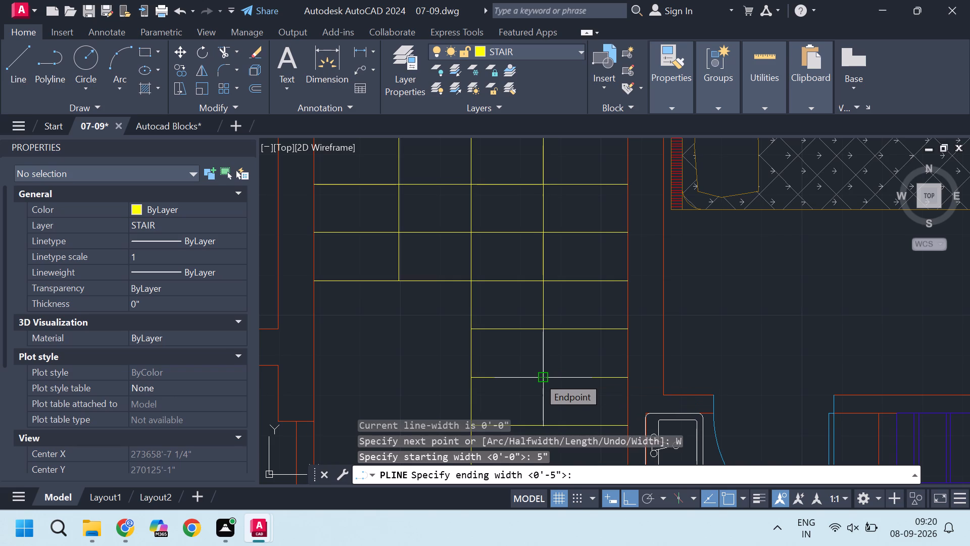
key(0)
key(Return)
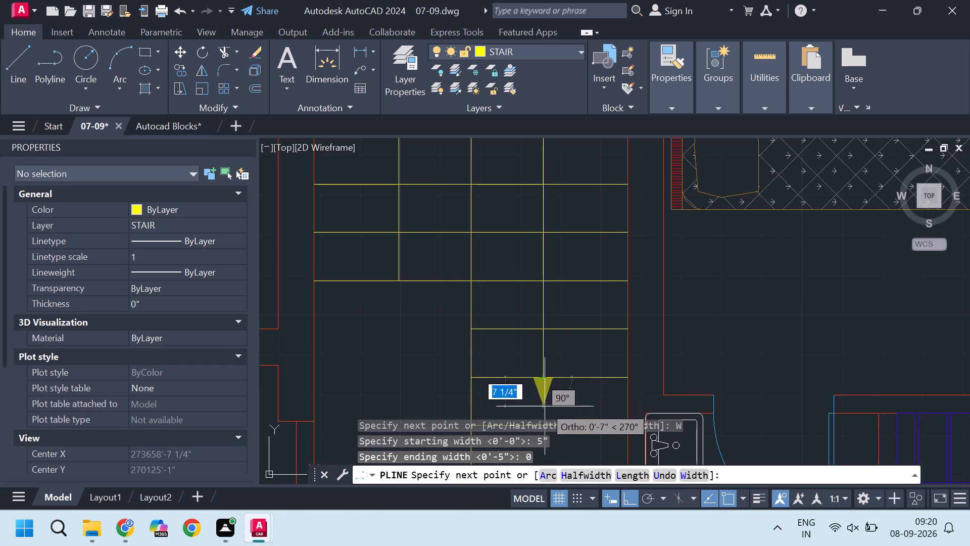
scroll(545, 406, up, 1)
middle_drag(543, 402, 514, 270)
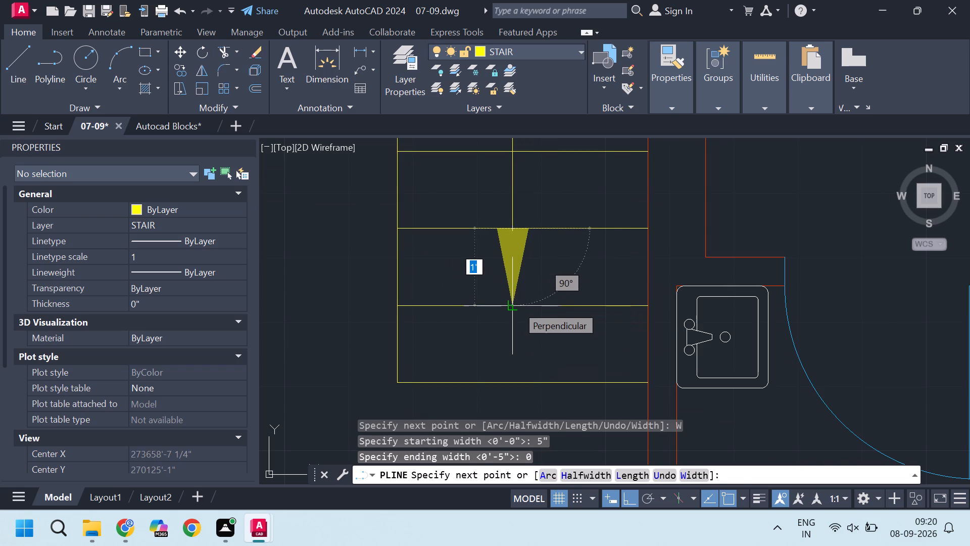
click(517, 305)
key(Escape)
key(Escape)
Move the arrowhead polyline to layer 0.
scroll(558, 289, down, 2)
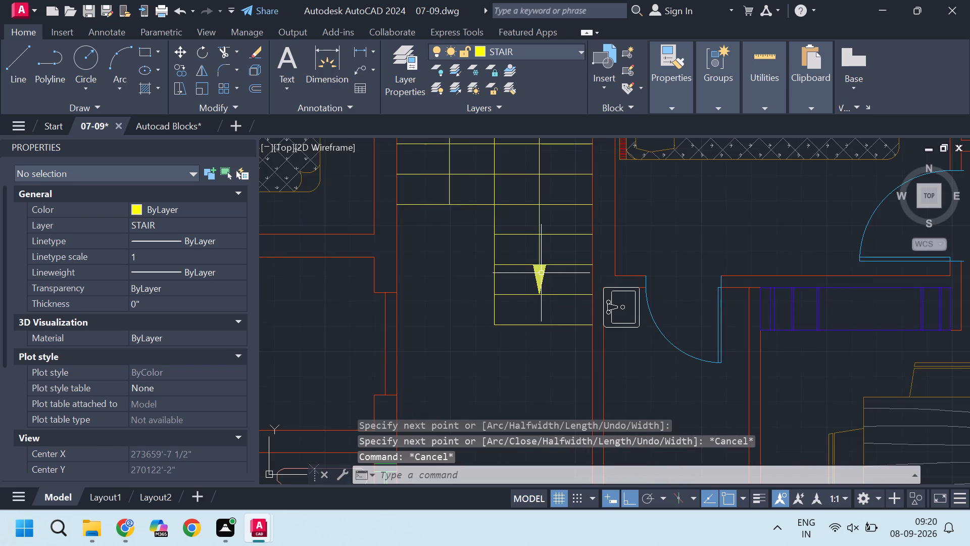
scroll(541, 273, up, 2)
click(566, 292)
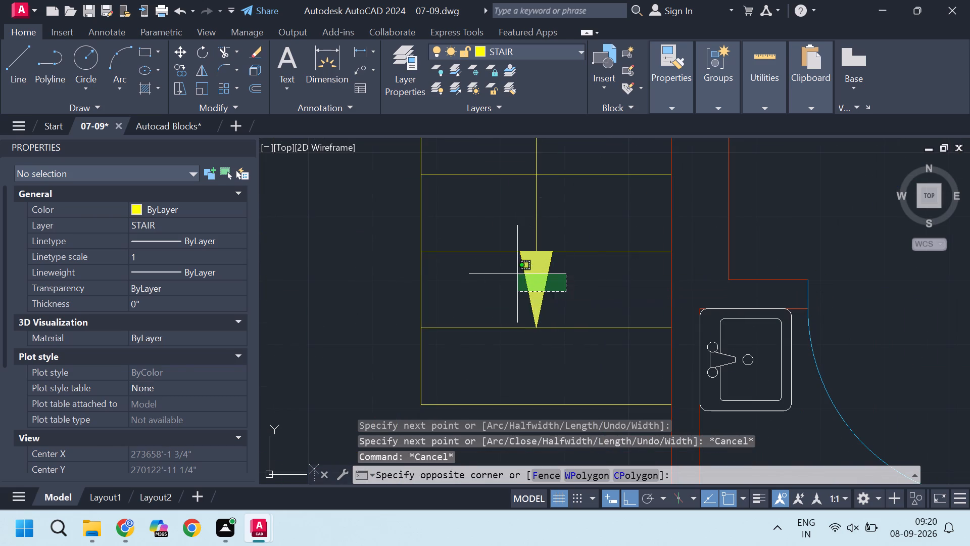
click(517, 274)
double_click(186, 215)
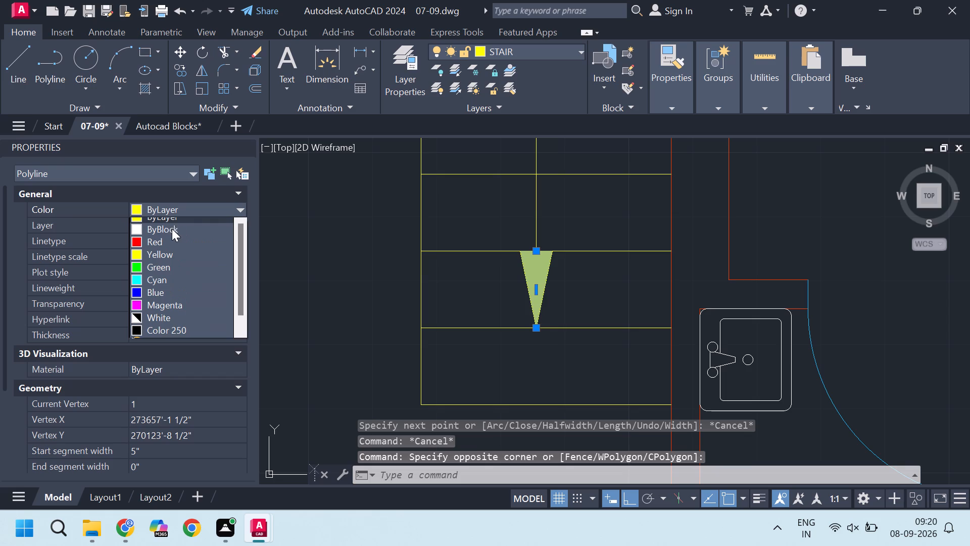
click(189, 206)
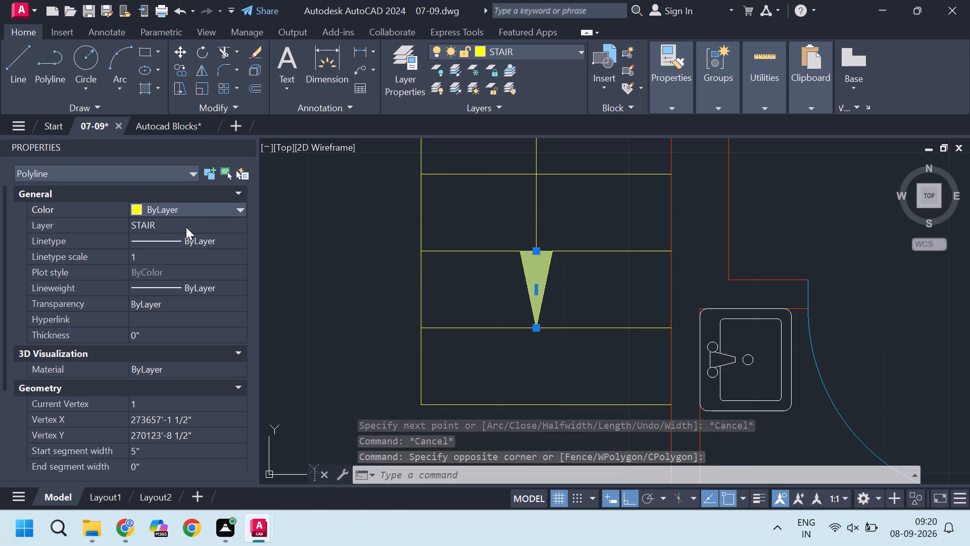
double_click(186, 227)
scroll(165, 245, up, 9)
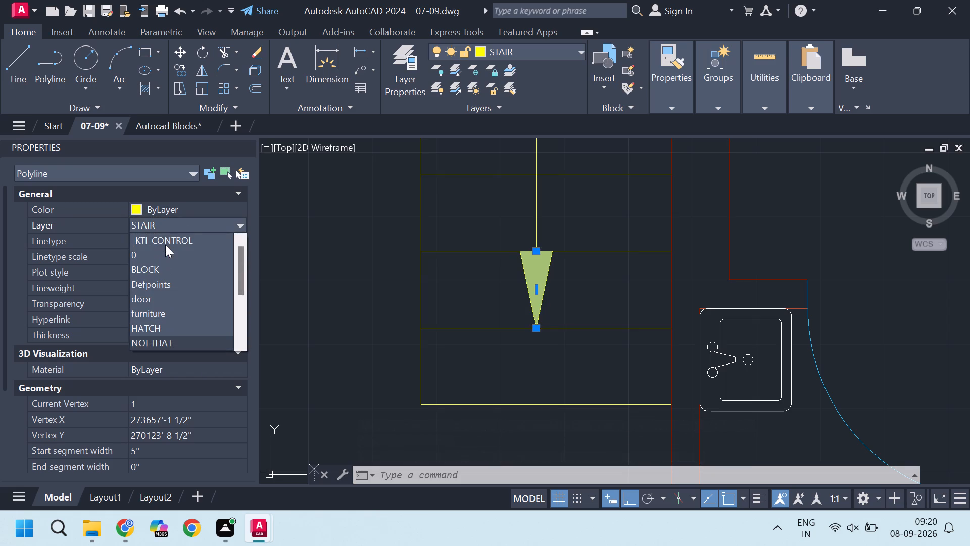
click(158, 250)
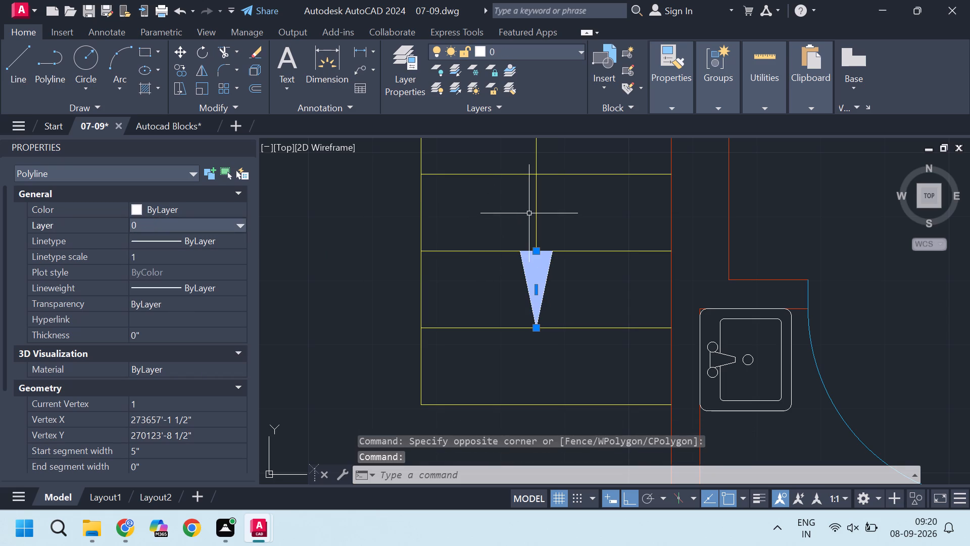
Move the staircase walking line, including both vertical lines, the top connecting line and both fillet arcs, to layer 0.
click(536, 209)
scroll(536, 222, down, 4)
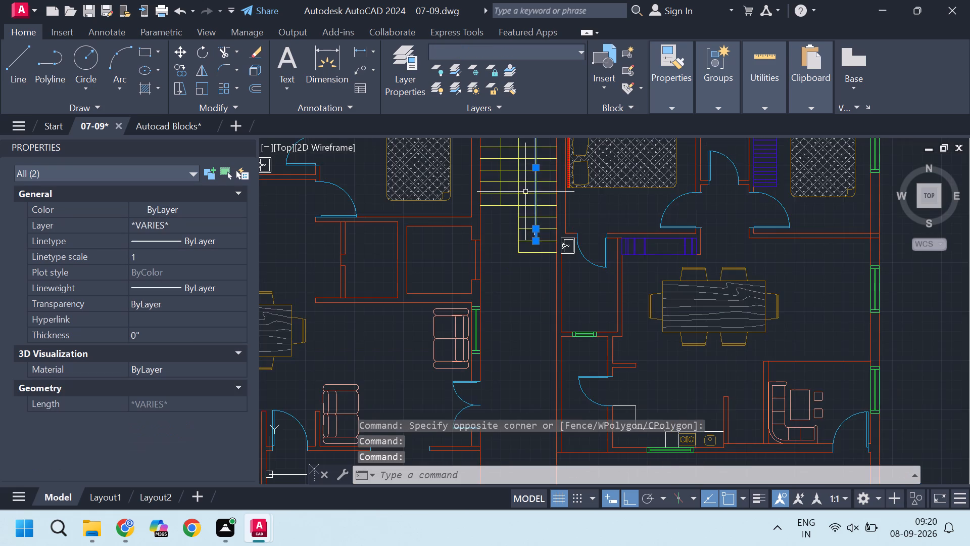
middle_drag(524, 187, 527, 318)
scroll(539, 251, up, 1)
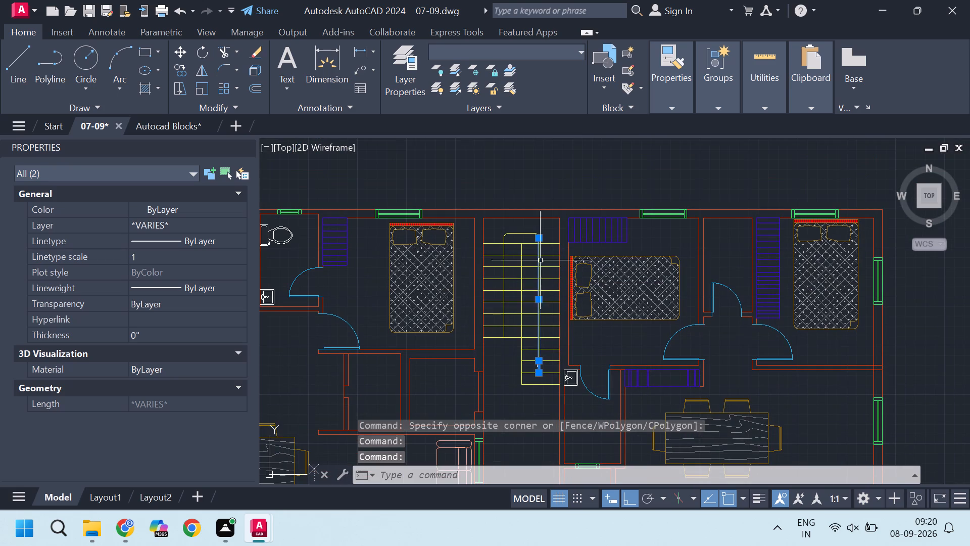
scroll(539, 250, up, 2)
click(534, 186)
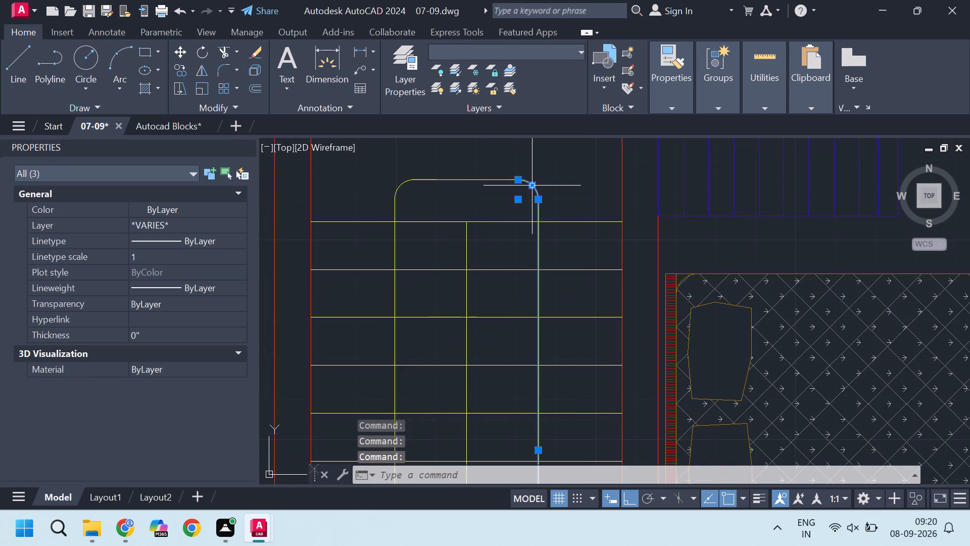
click(484, 180)
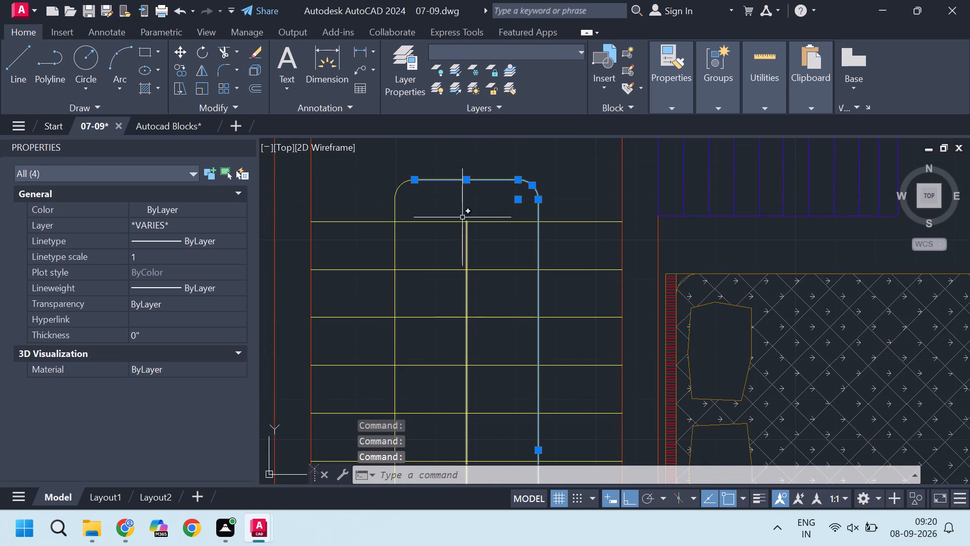
scroll(359, 170, up, 2)
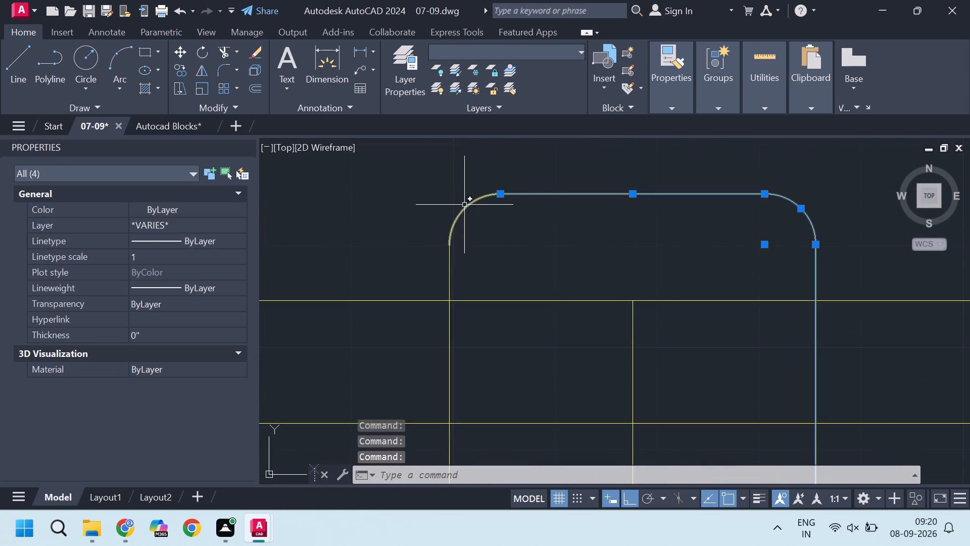
click(464, 205)
click(448, 275)
scroll(419, 214, down, 5)
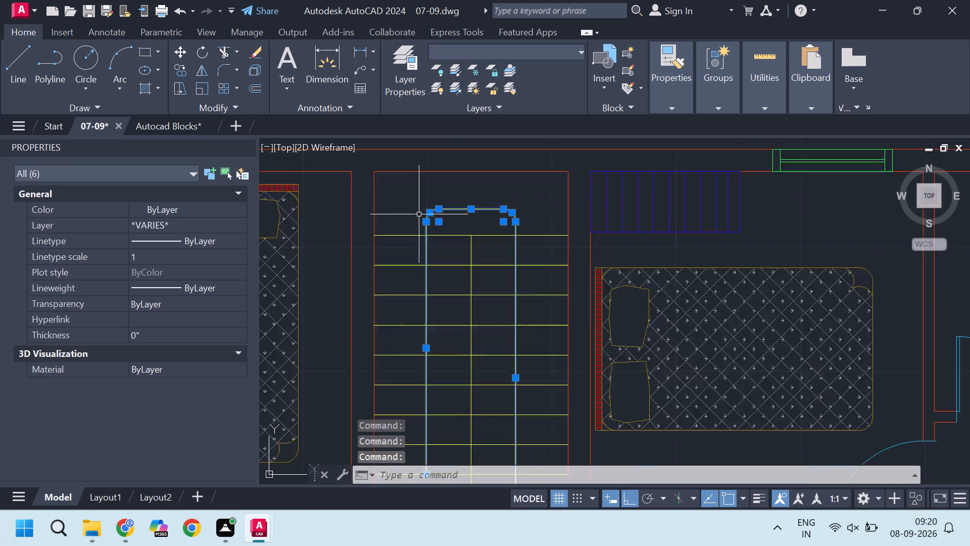
scroll(413, 292, up, 2)
double_click(169, 220)
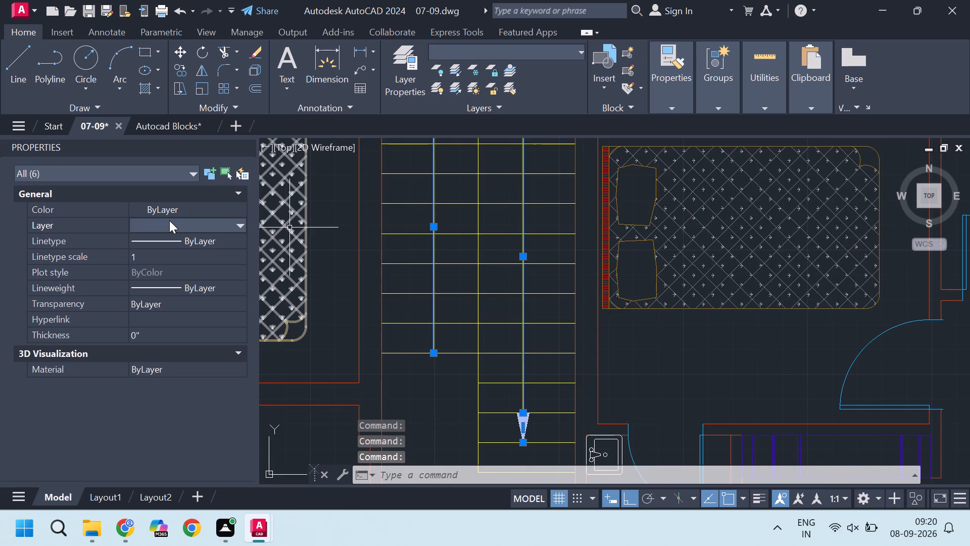
scroll(151, 257, up, 3)
click(147, 256)
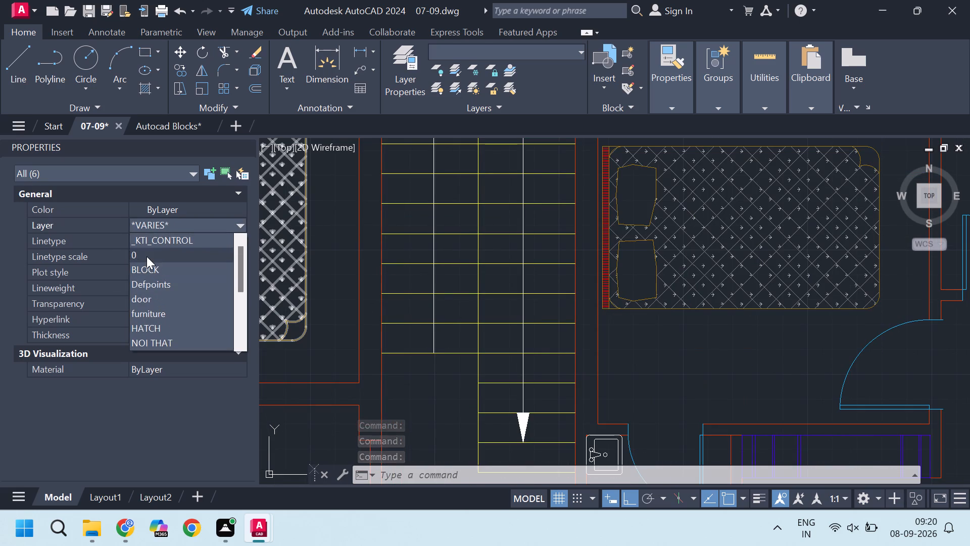
key(Escape)
Examine the staircase within the floor plan and the existing overall dimension along the plan's west side.
scroll(555, 318, down, 3)
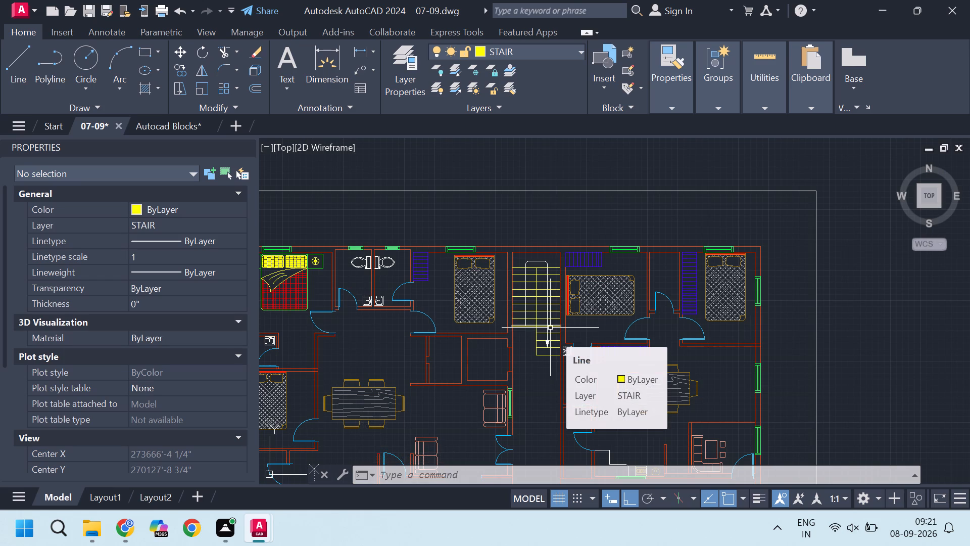
scroll(544, 336, up, 2)
scroll(593, 355, down, 2)
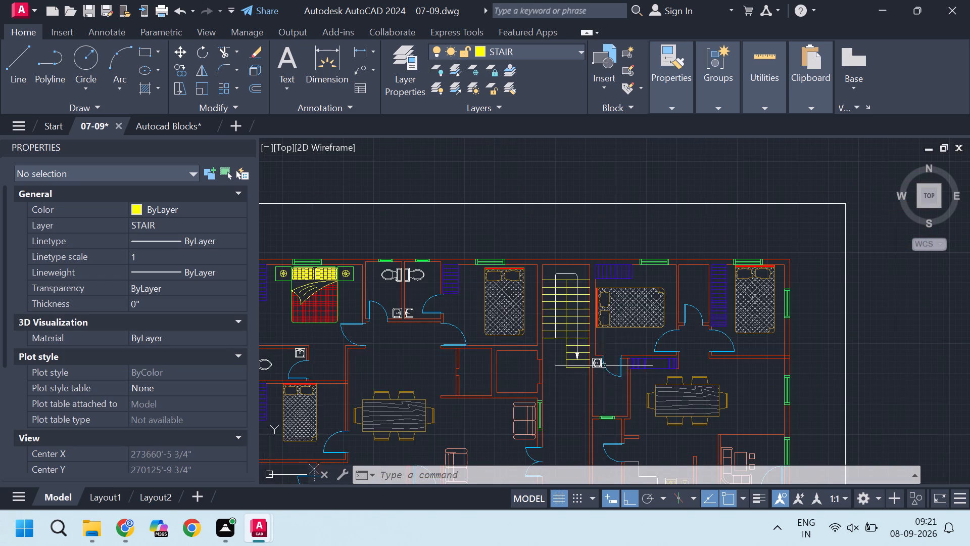
scroll(608, 367, up, 1)
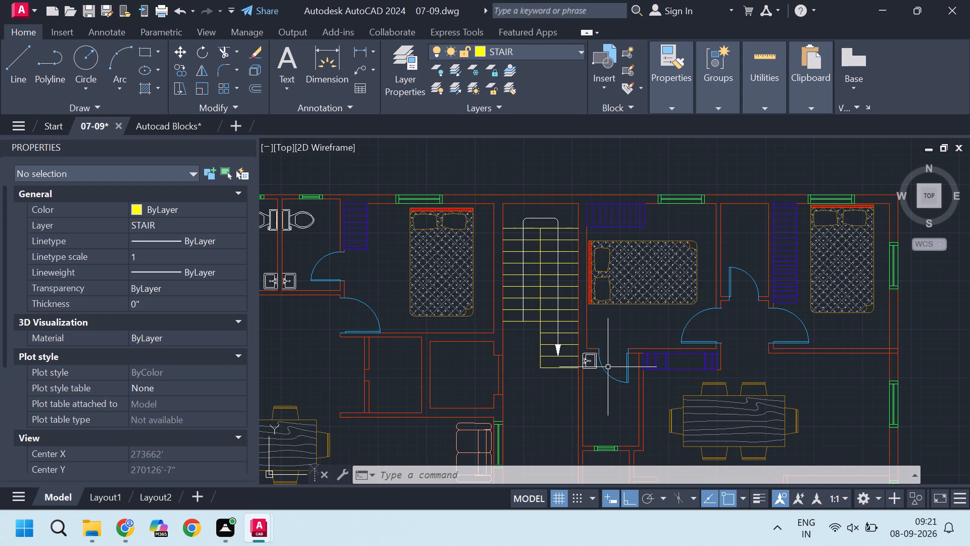
scroll(541, 300, down, 3)
scroll(498, 308, up, 2)
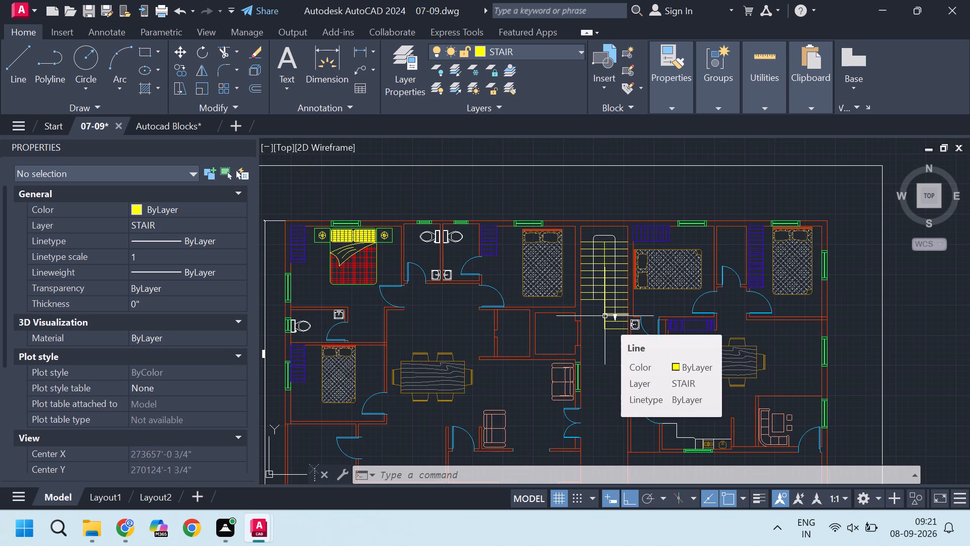
scroll(605, 316, down, 1)
scroll(382, 264, up, 2)
scroll(396, 425, up, 1)
middle_drag(391, 427, 402, 344)
scroll(391, 427, up, 1)
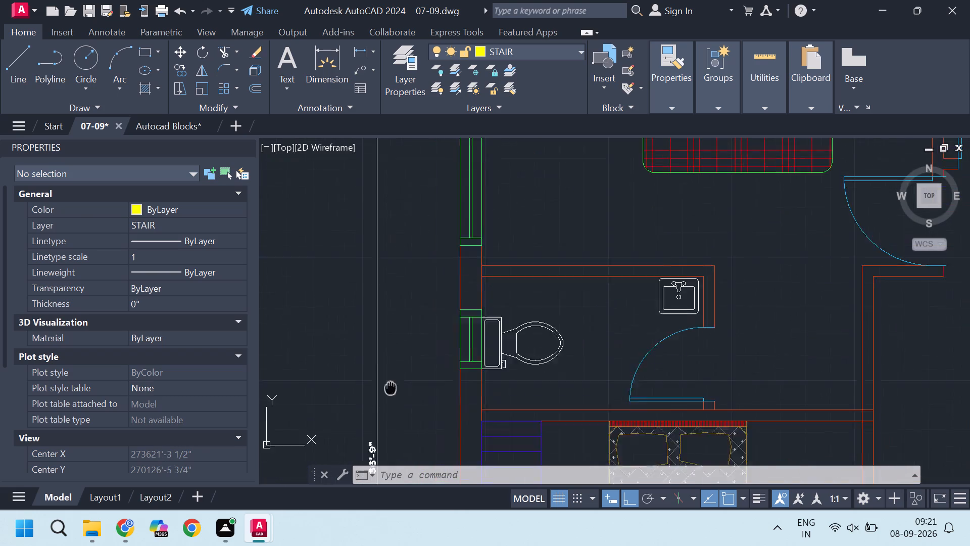
middle_drag(402, 344, 411, 305)
scroll(411, 327, down, 2)
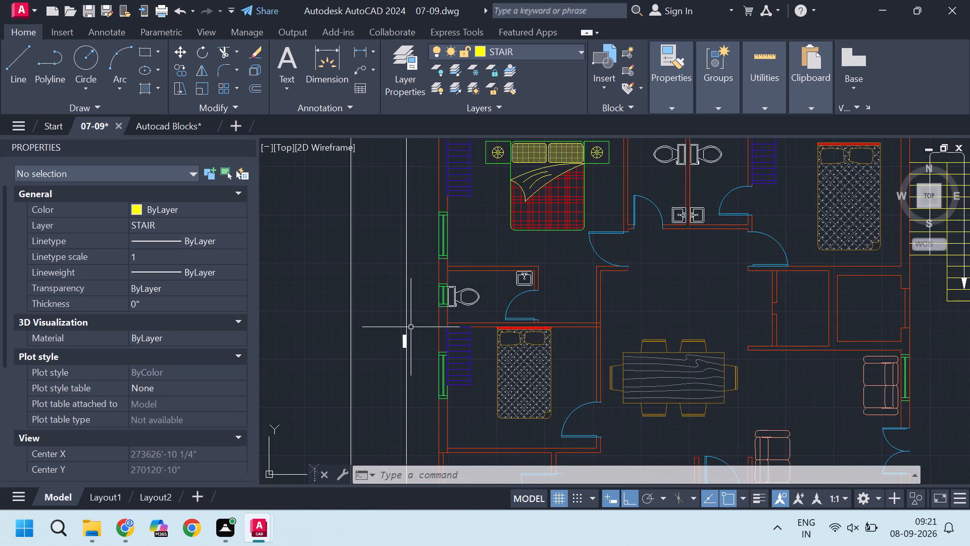
scroll(411, 327, down, 1)
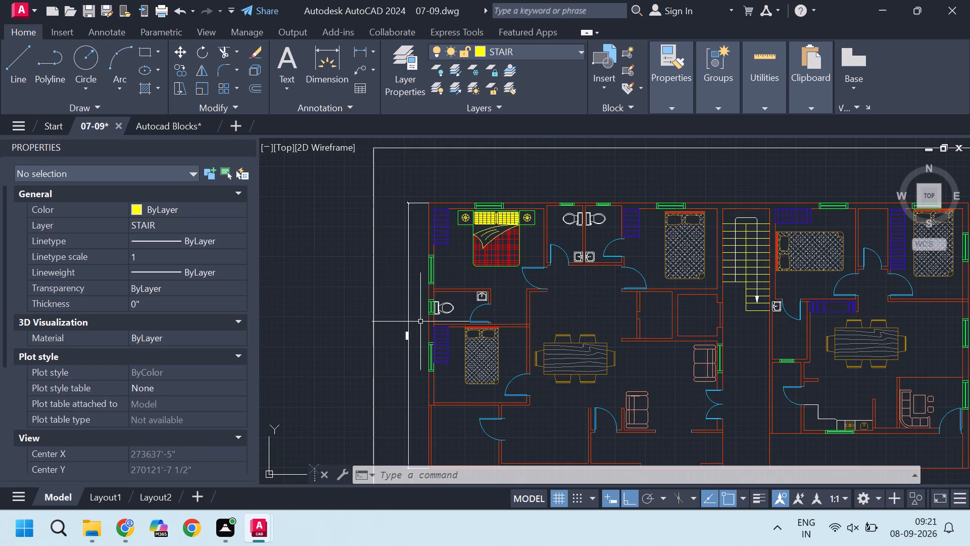
Add a horizontal linear dimension between the outer corners of the plan's top exterior wall, about 1' above the wall.
text(DLI)
key(Return)
scroll(442, 210, up, 2)
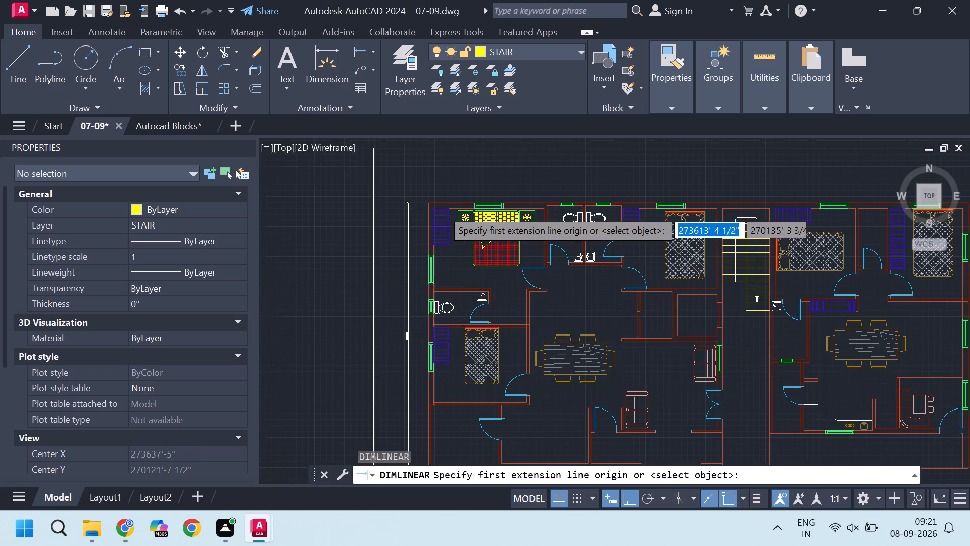
scroll(442, 210, up, 1)
click(383, 181)
scroll(383, 182, down, 2)
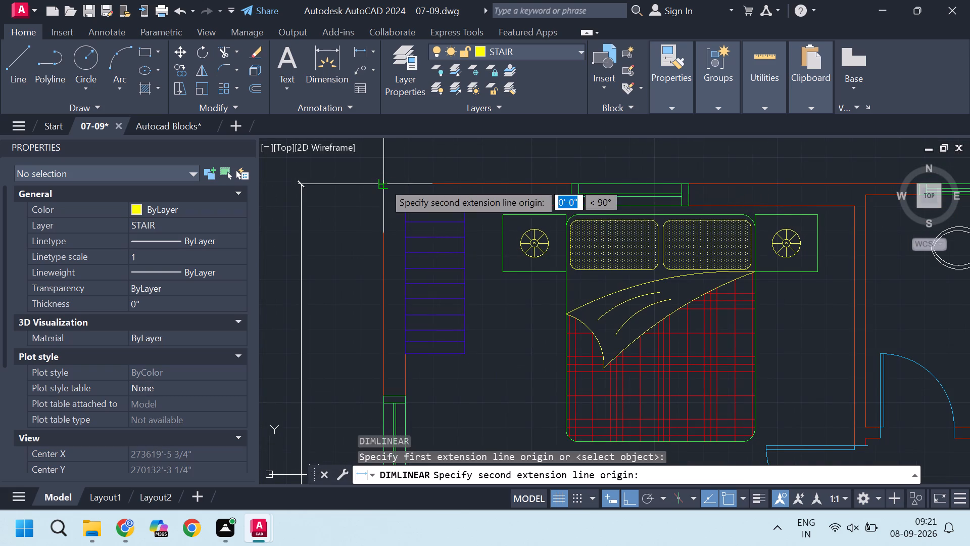
scroll(383, 182, down, 2)
scroll(711, 180, up, 4)
scroll(754, 190, up, 3)
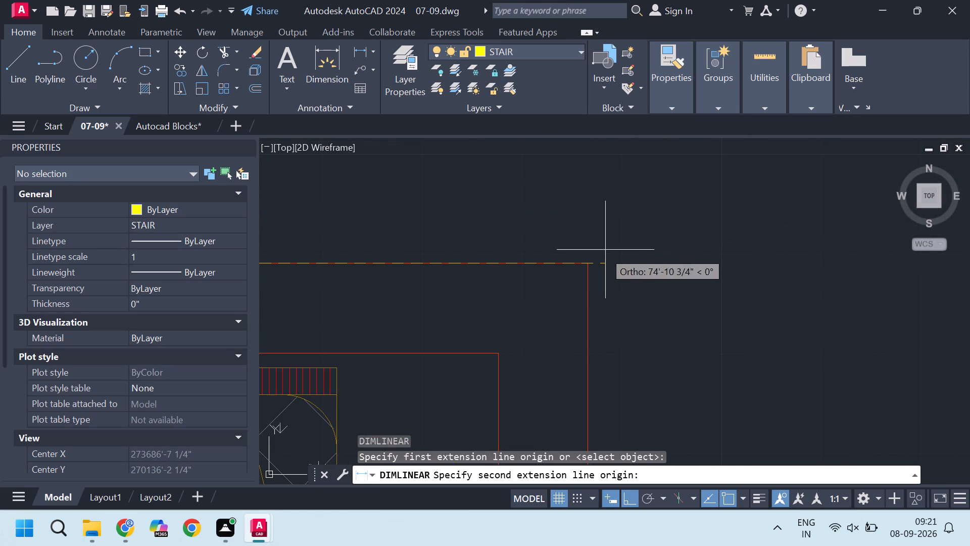
click(586, 261)
scroll(586, 261, down, 4)
scroll(538, 235, down, 3)
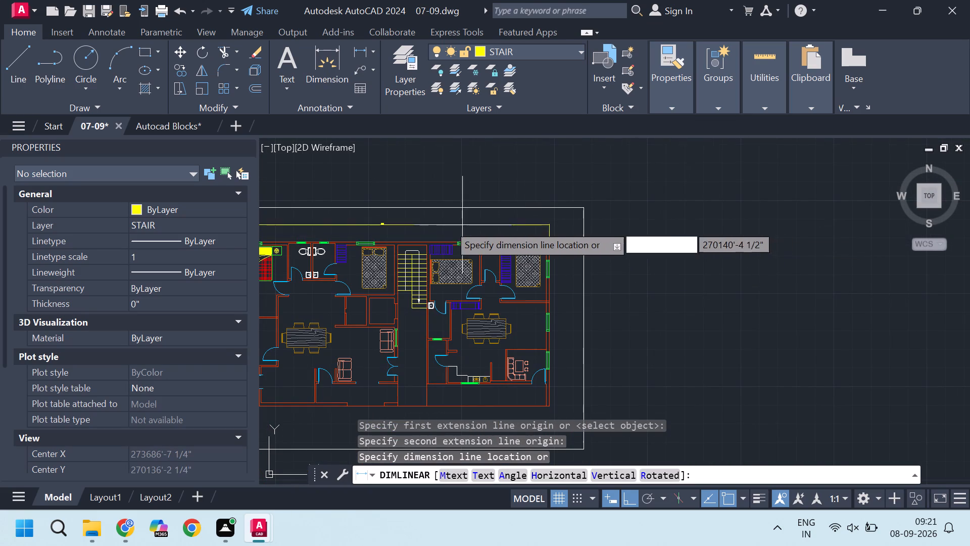
middle_drag(574, 230, 652, 230)
scroll(435, 234, up, 3)
scroll(531, 229, up, 3)
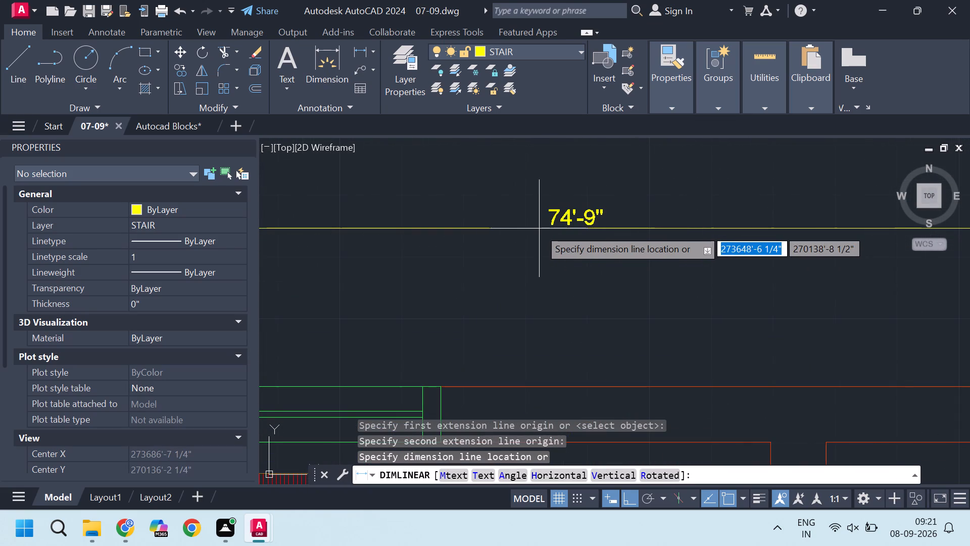
scroll(537, 248, down, 4)
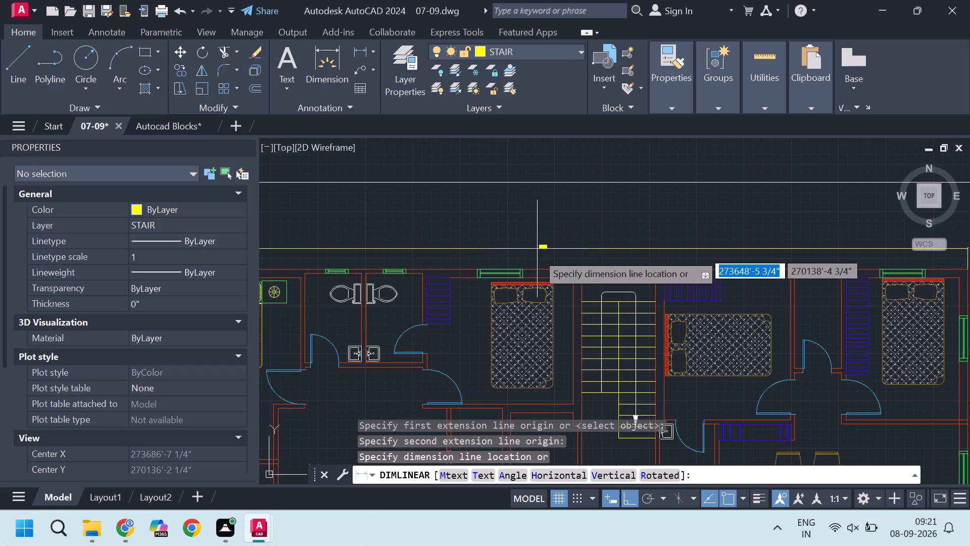
scroll(538, 259, down, 1)
scroll(538, 259, up, 2)
click(539, 256)
scroll(554, 250, down, 2)
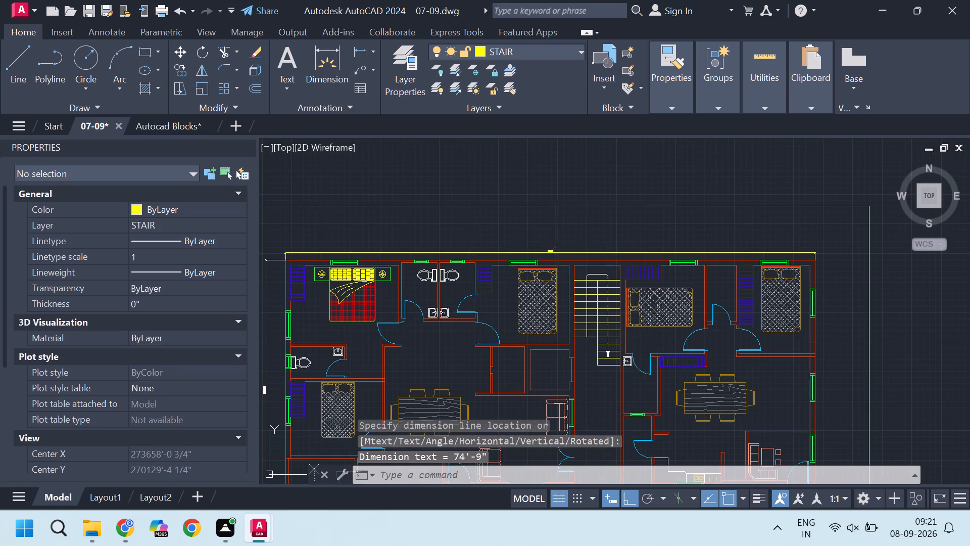
key(Escape)
Move the overall horizontal dimension above the plan to layer 0.
click(550, 253)
double_click(188, 211)
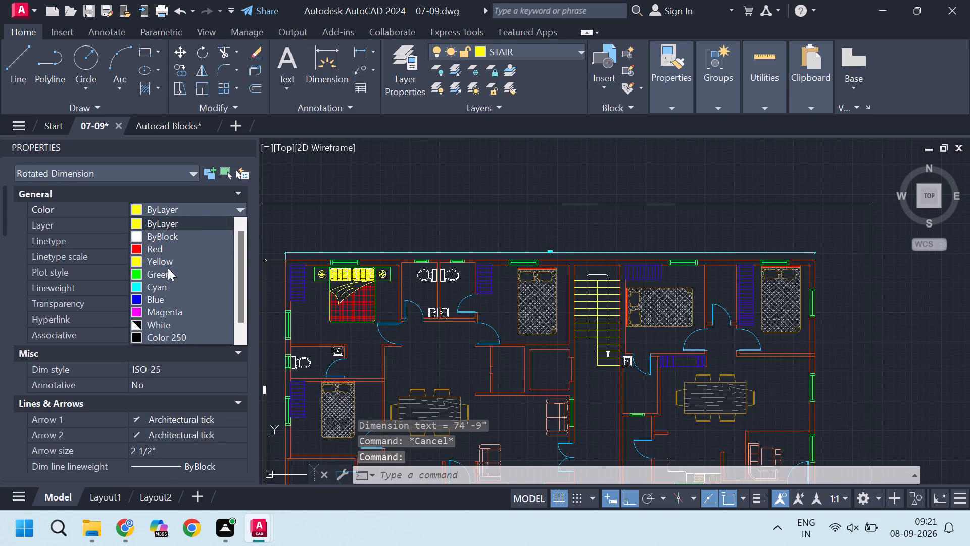
click(200, 208)
double_click(185, 227)
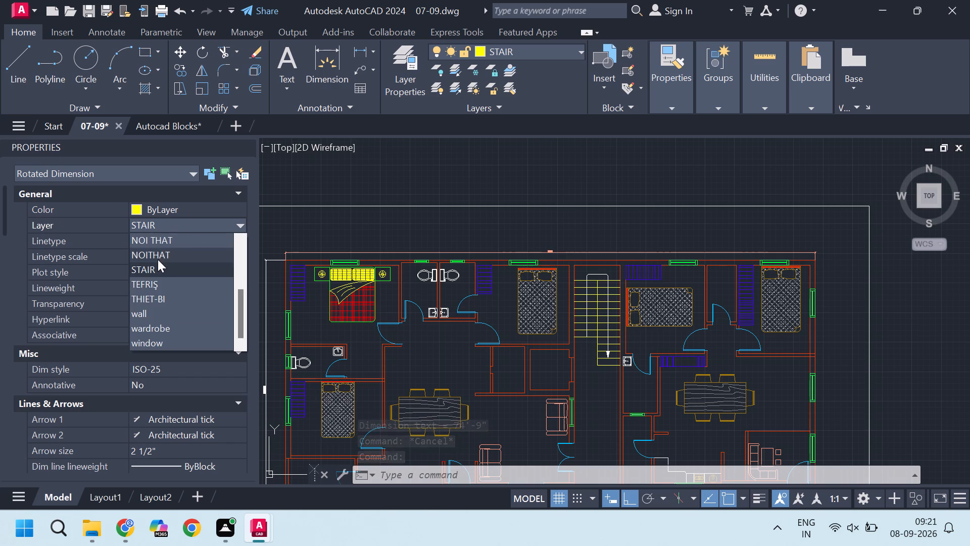
scroll(158, 259, up, 2)
click(147, 243)
key(Escape)
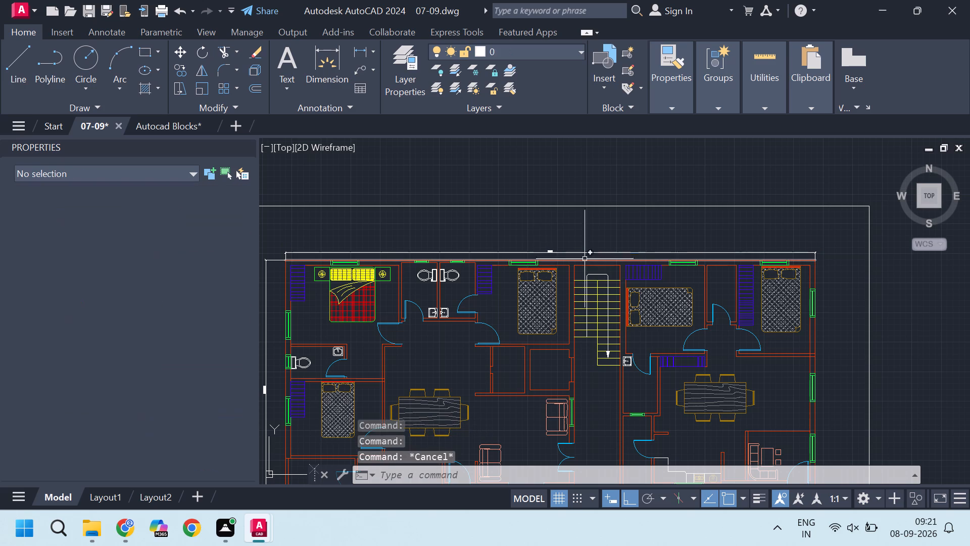
Set layer 0 as the current layer.
scroll(579, 281, down, 1)
scroll(425, 331, up, 2)
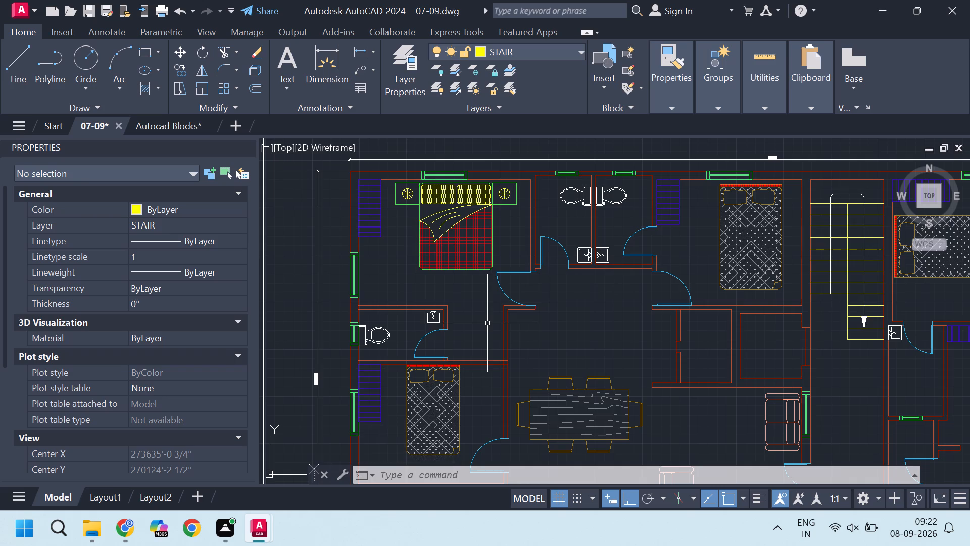
scroll(487, 323, down, 2)
scroll(568, 296, up, 2)
scroll(541, 224, up, 1)
middle_drag(541, 224, 532, 291)
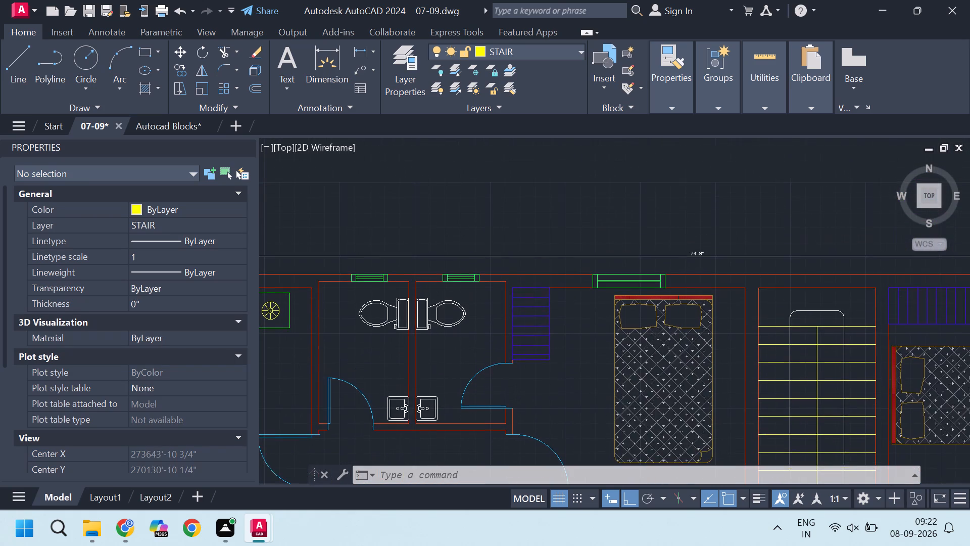
scroll(512, 273, up, 1)
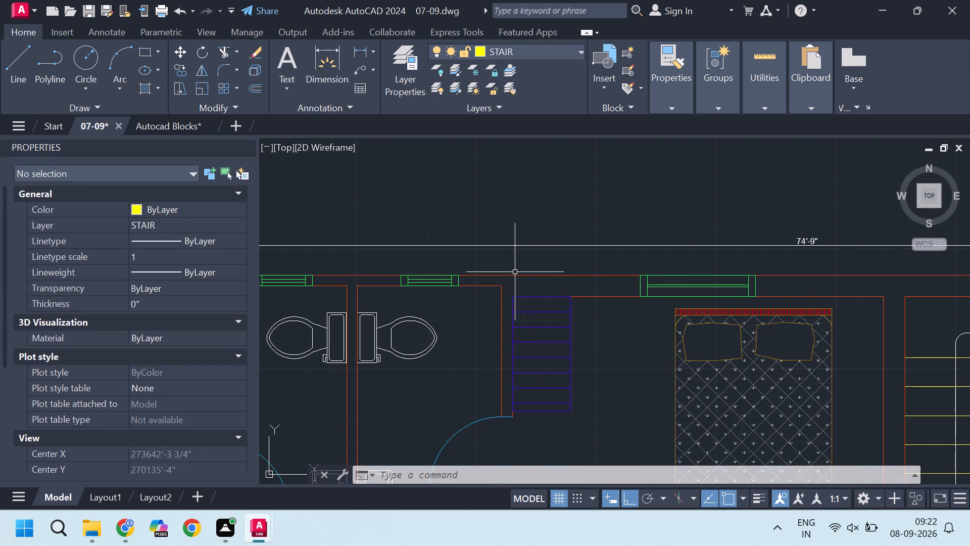
click(178, 224)
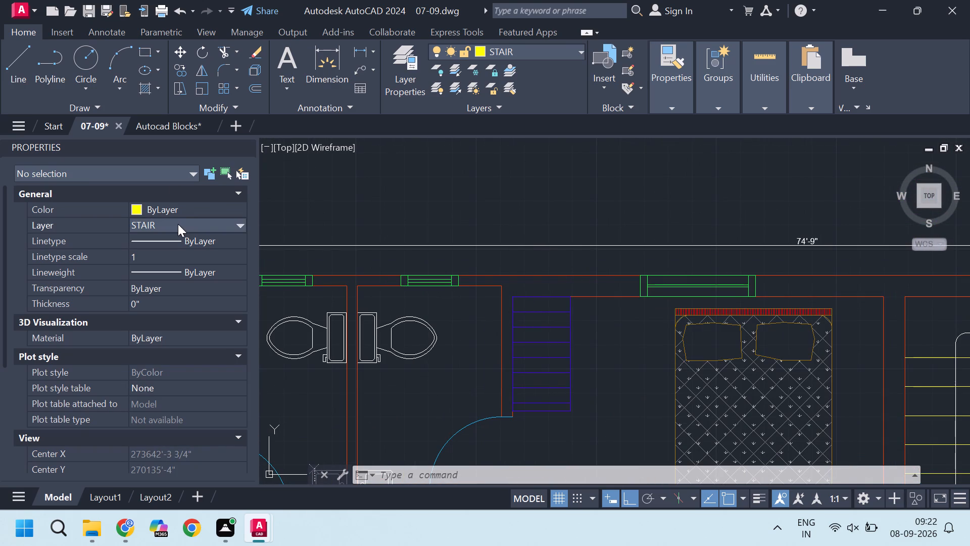
click(178, 224)
scroll(154, 301, up, 5)
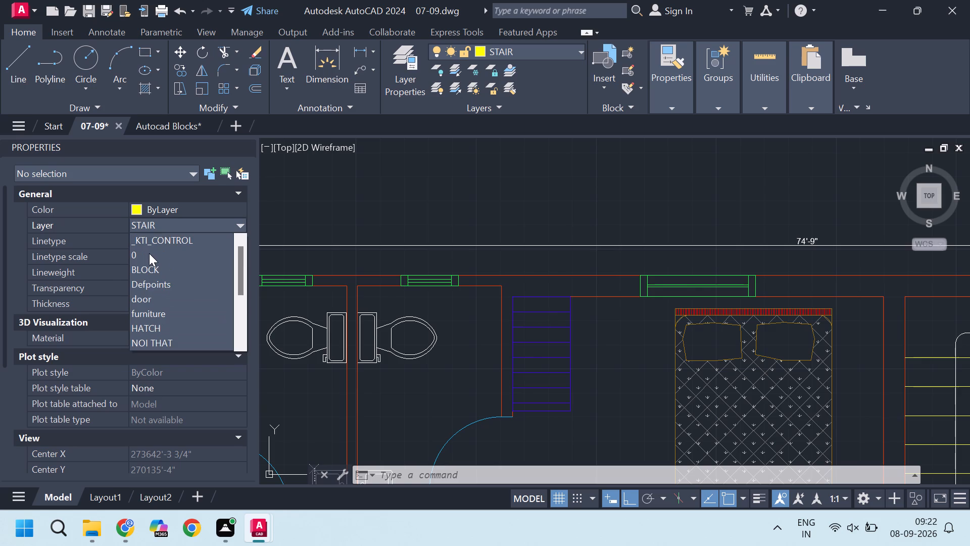
click(149, 253)
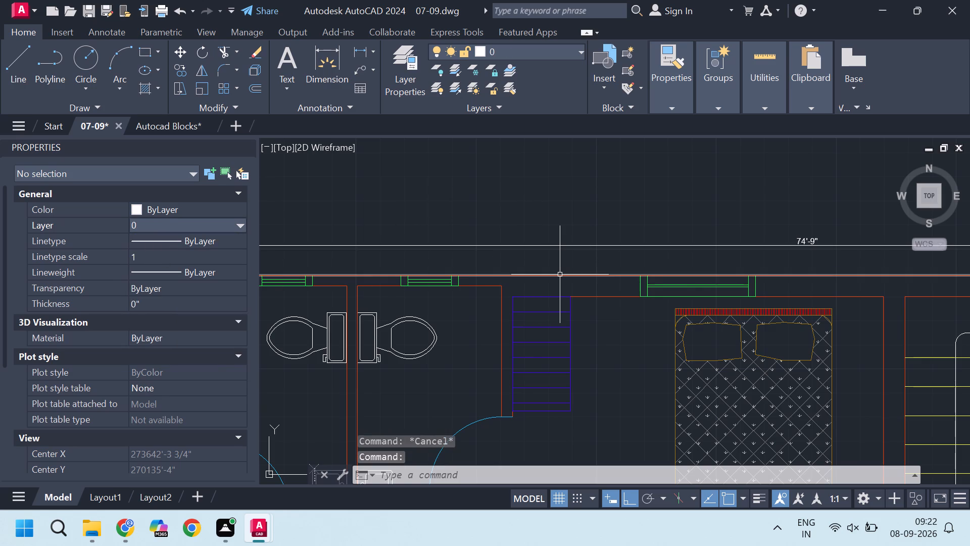
Measure the gap between the top exterior wall and the overall dimension line with a temporary linear dimension.
key(Return)
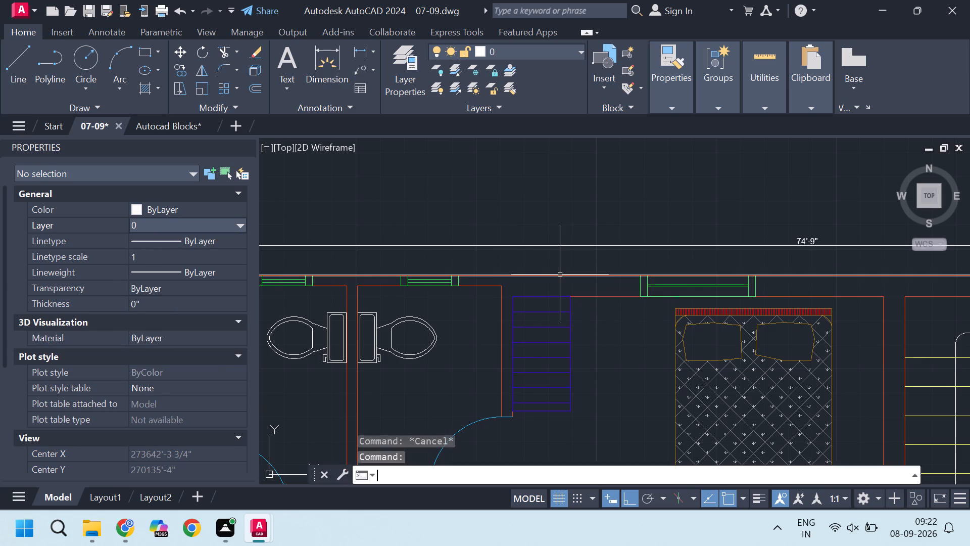
scroll(568, 274, up, 1)
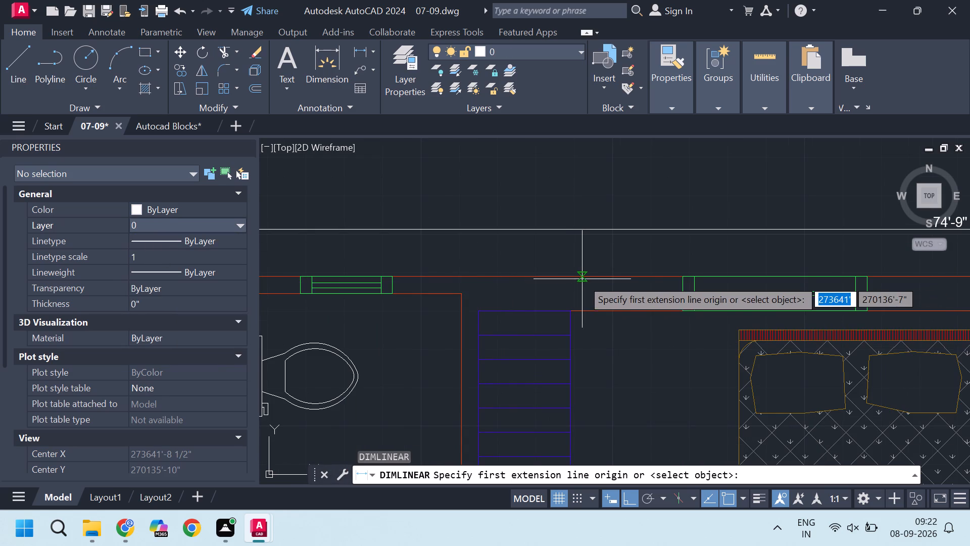
click(582, 277)
click(576, 230)
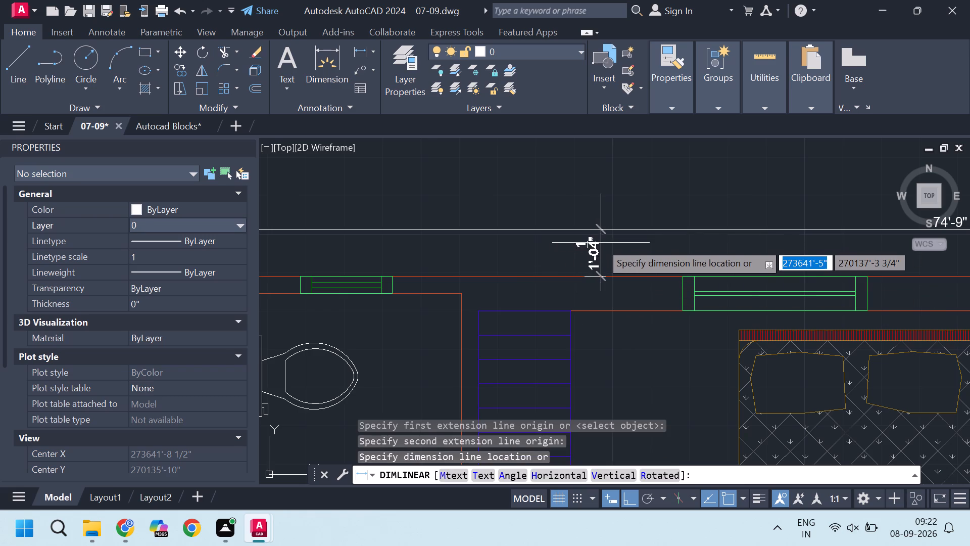
scroll(601, 243, up, 2)
key(Escape)
scroll(593, 247, down, 5)
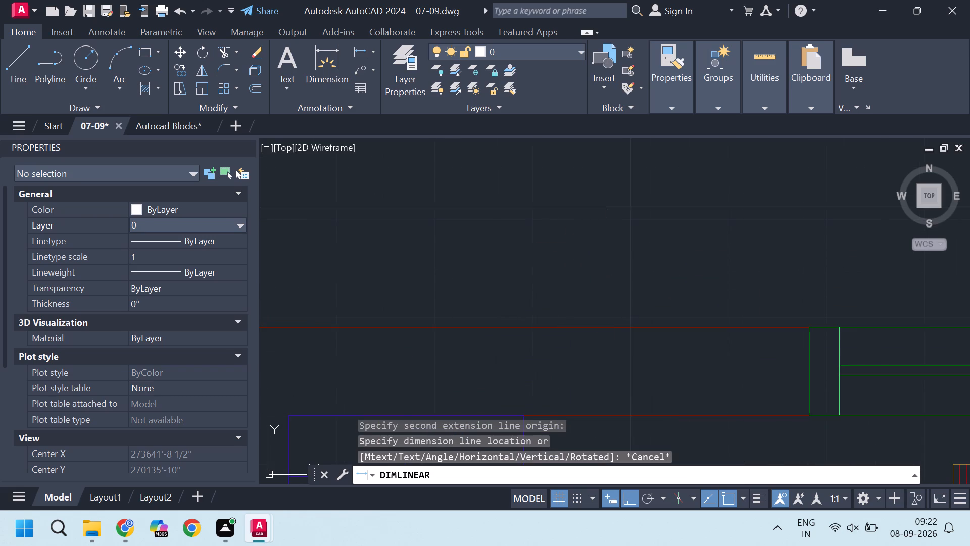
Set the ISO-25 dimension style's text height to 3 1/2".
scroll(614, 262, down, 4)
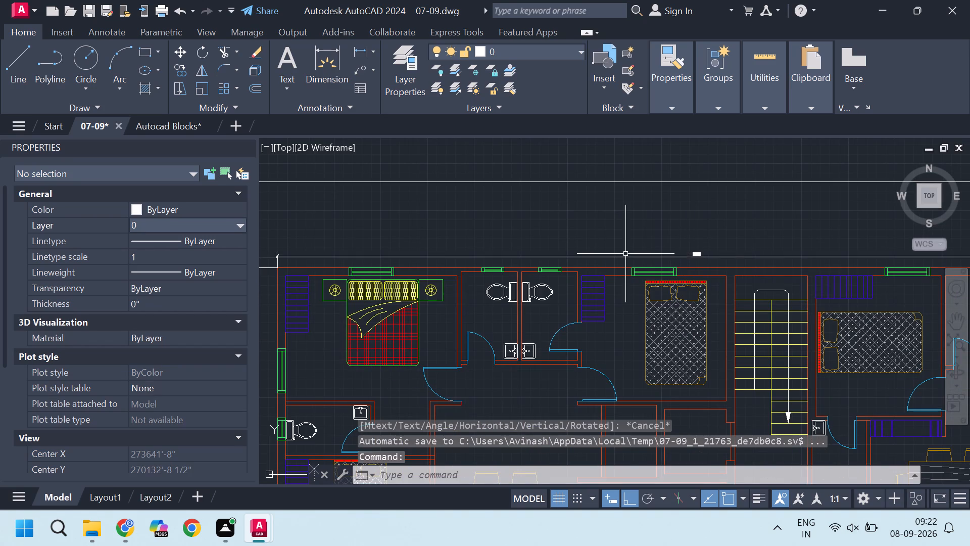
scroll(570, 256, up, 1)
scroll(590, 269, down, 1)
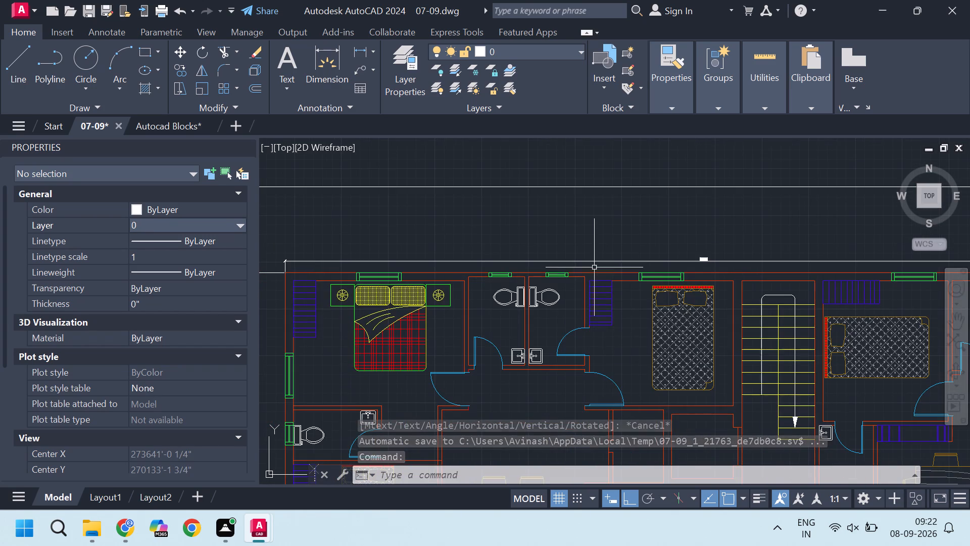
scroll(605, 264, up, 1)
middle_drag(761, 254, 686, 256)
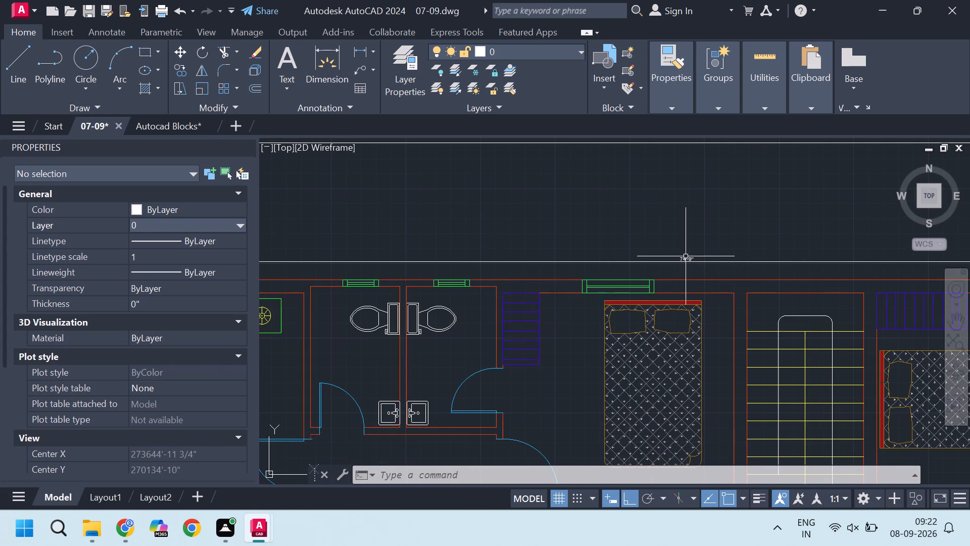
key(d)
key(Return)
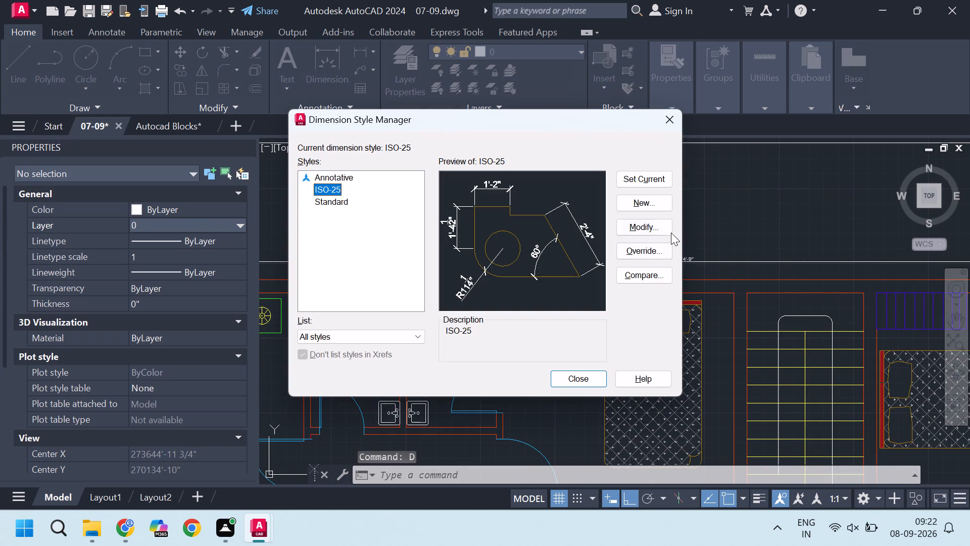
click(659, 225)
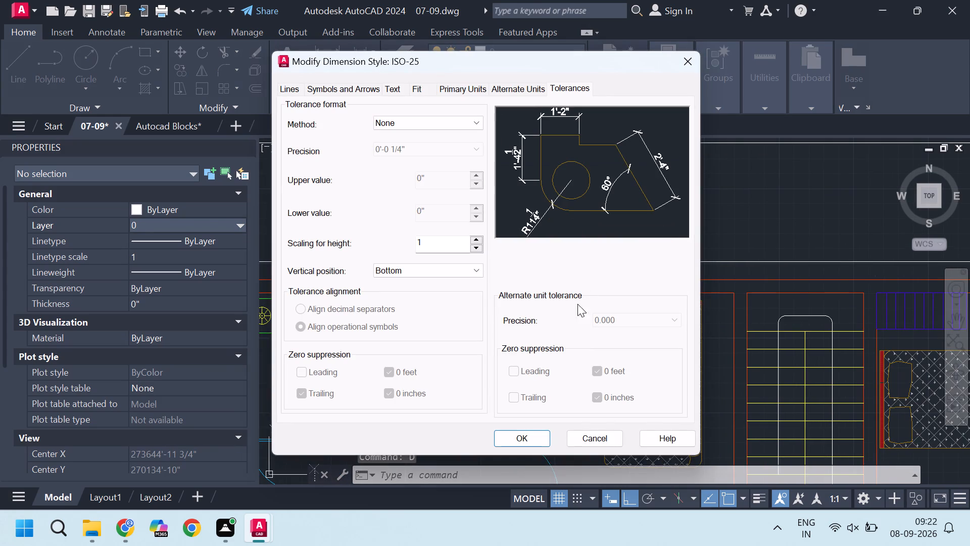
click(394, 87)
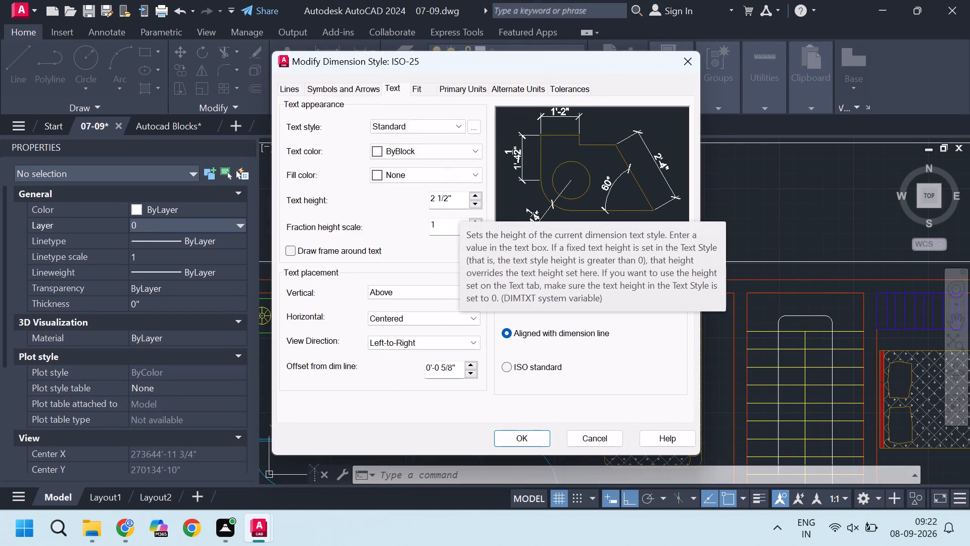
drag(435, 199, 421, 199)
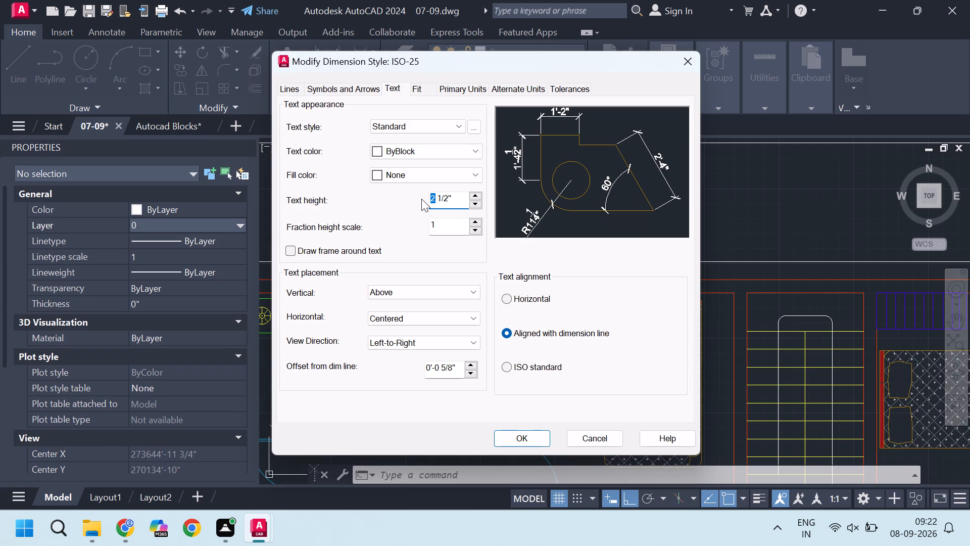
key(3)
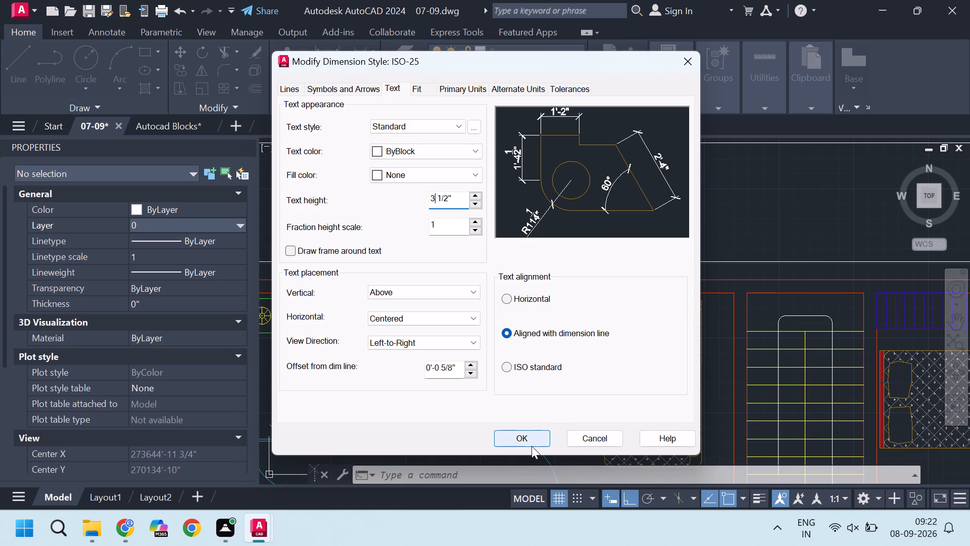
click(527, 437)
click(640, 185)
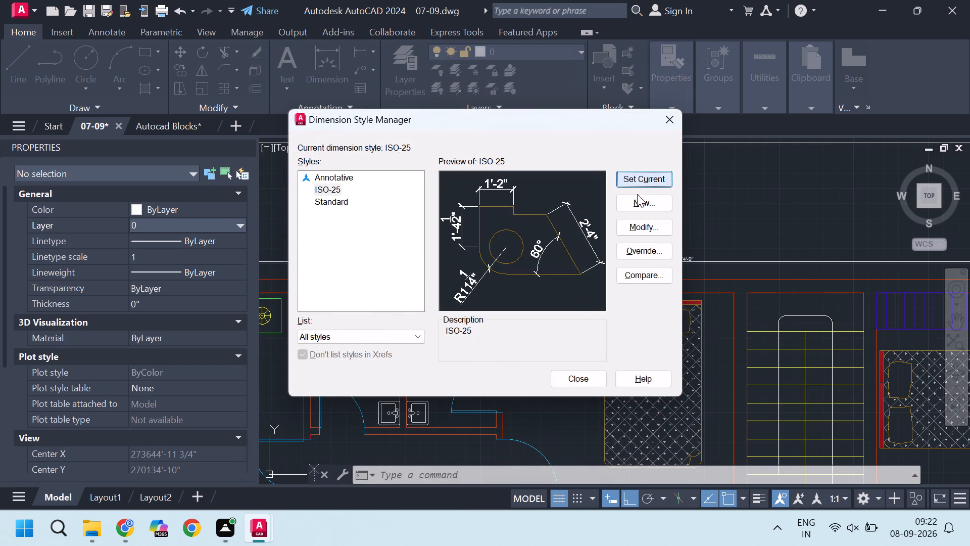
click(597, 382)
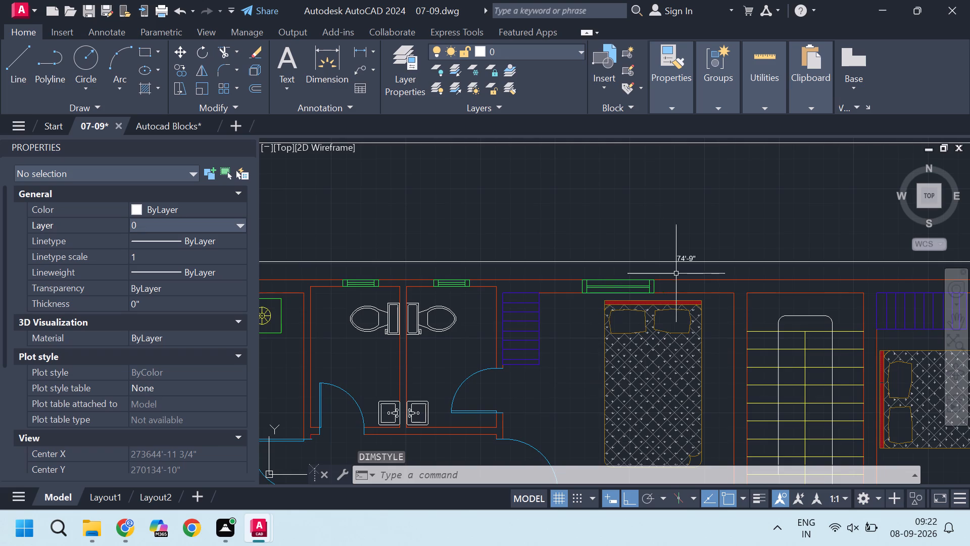
Set the ISO-25 dimension style's text height to 5" and make the style current.
scroll(665, 275, down, 3)
scroll(688, 292, up, 3)
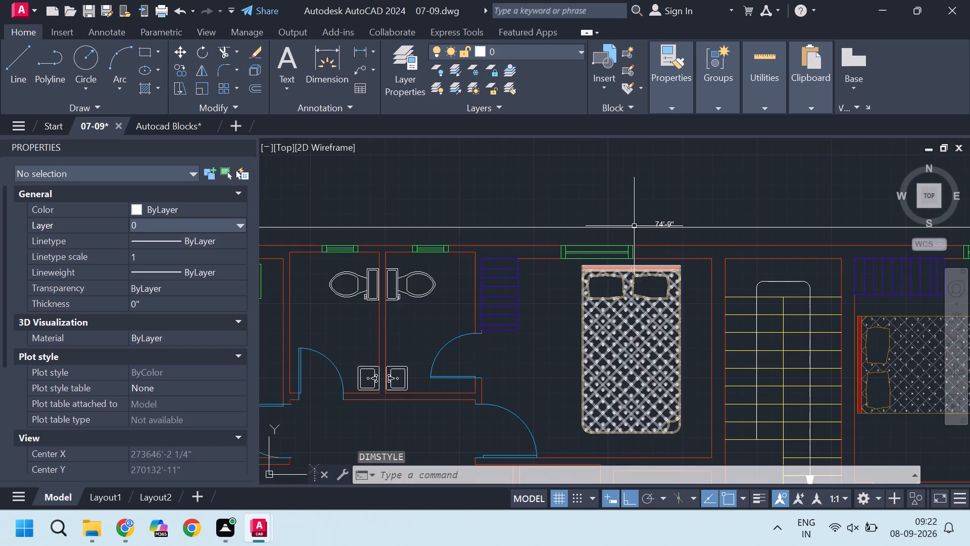
scroll(646, 221, up, 1)
scroll(674, 220, down, 2)
scroll(674, 221, up, 2)
key(d)
key(Return)
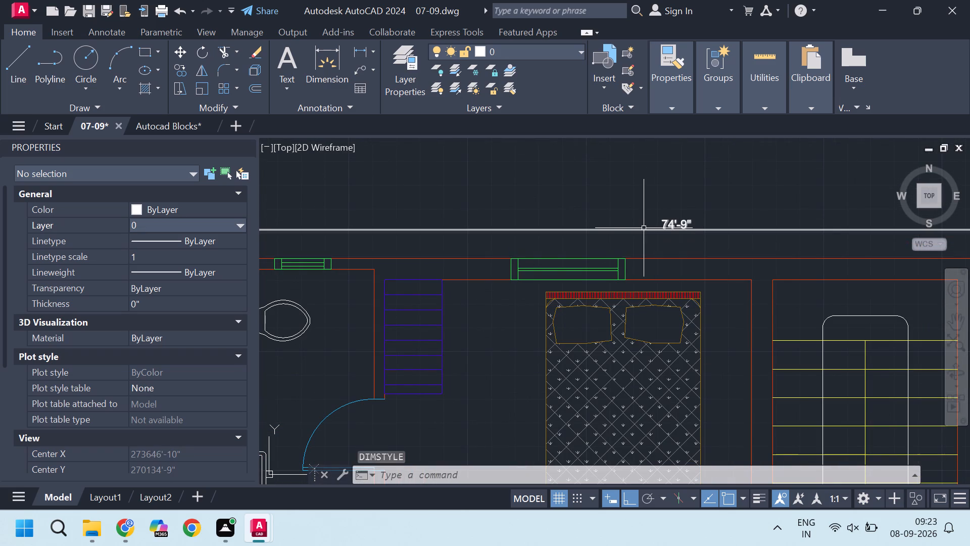
click(651, 222)
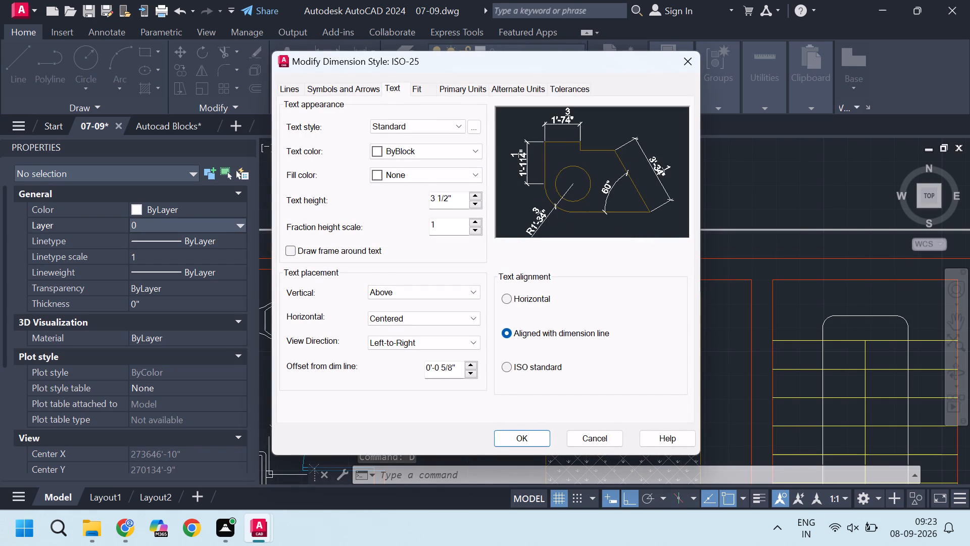
drag(453, 198, 416, 198)
key(5)
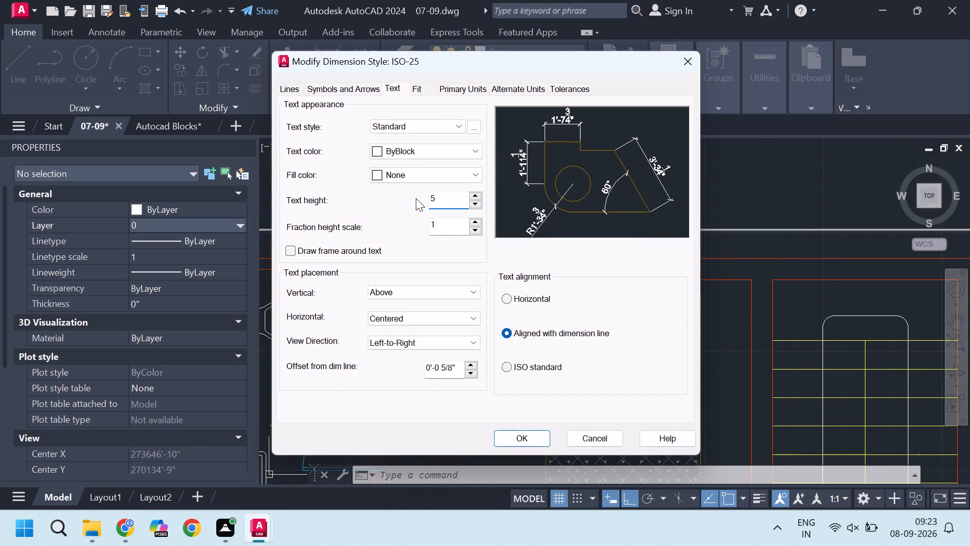
key(shift+quotedbl)
click(538, 433)
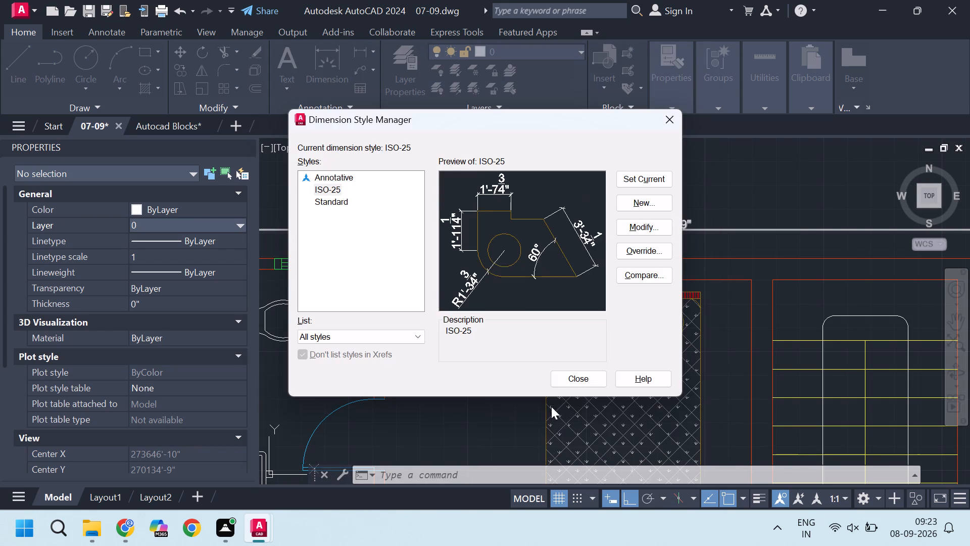
click(650, 178)
click(576, 377)
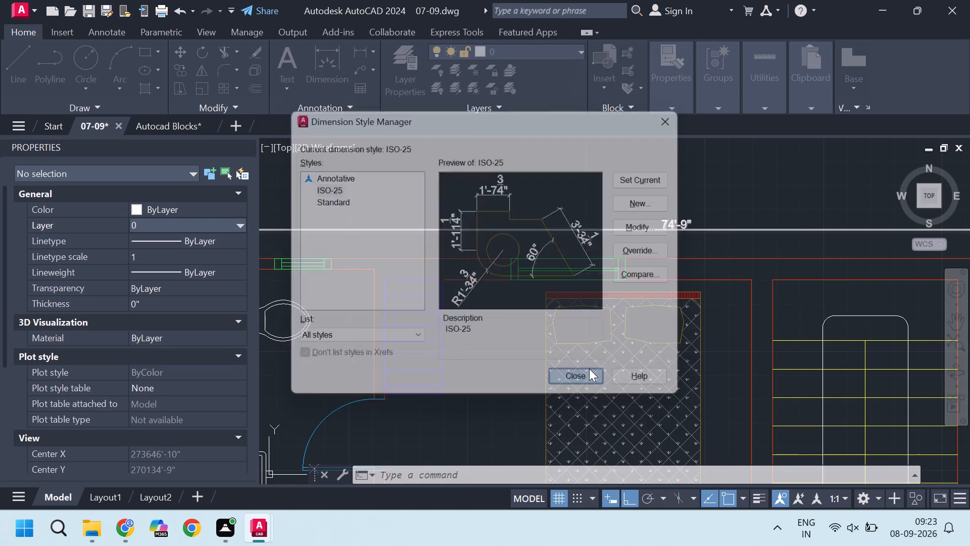
Add a horizontal linear dimension from the left exterior wall to the outer boundary line, level with the lower wall of the left bathroom.
scroll(598, 360, down, 5)
scroll(637, 335, up, 3)
middle_drag(592, 358, 633, 295)
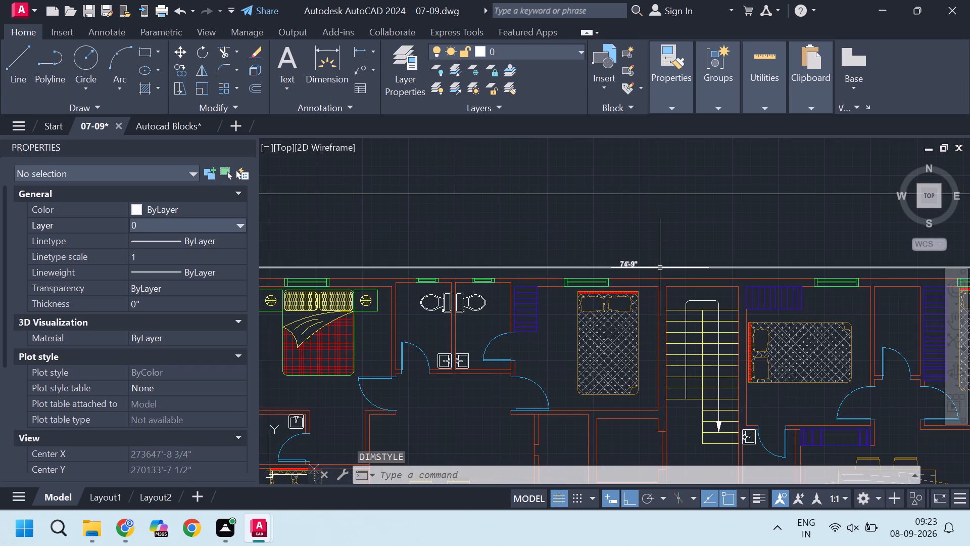
scroll(660, 268, down, 2)
scroll(495, 360, up, 2)
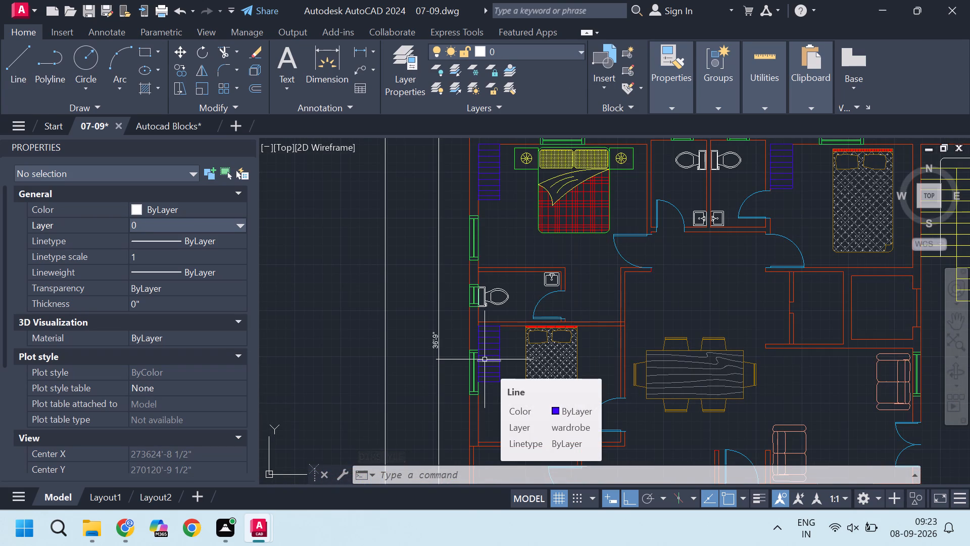
scroll(471, 350, down, 1)
scroll(466, 339, up, 2)
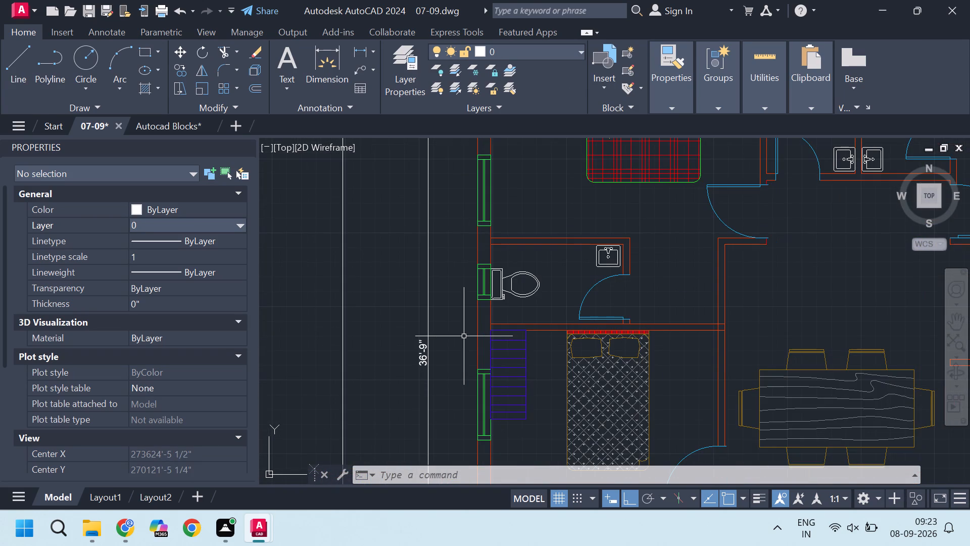
text(DLI)
key(Return)
scroll(464, 336, up, 1)
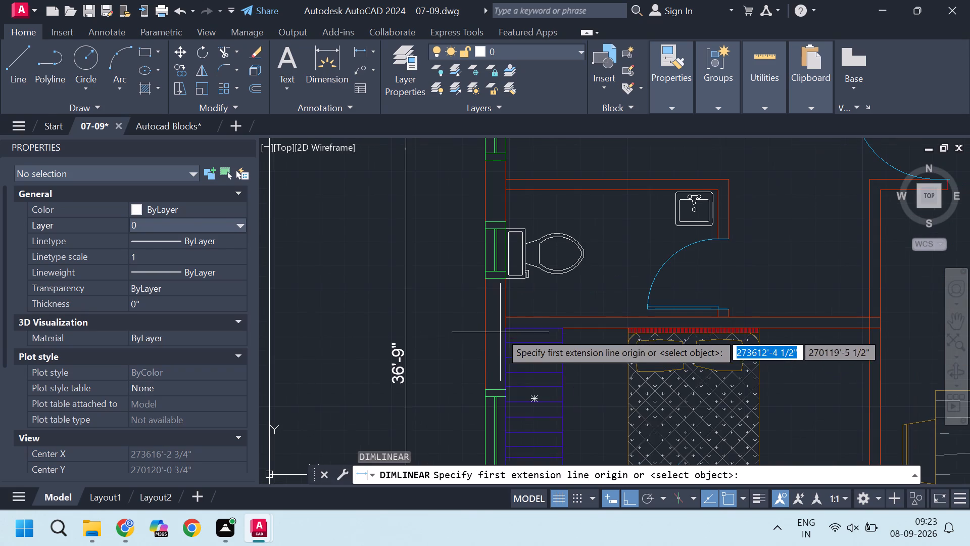
click(483, 333)
scroll(386, 336, down, 1)
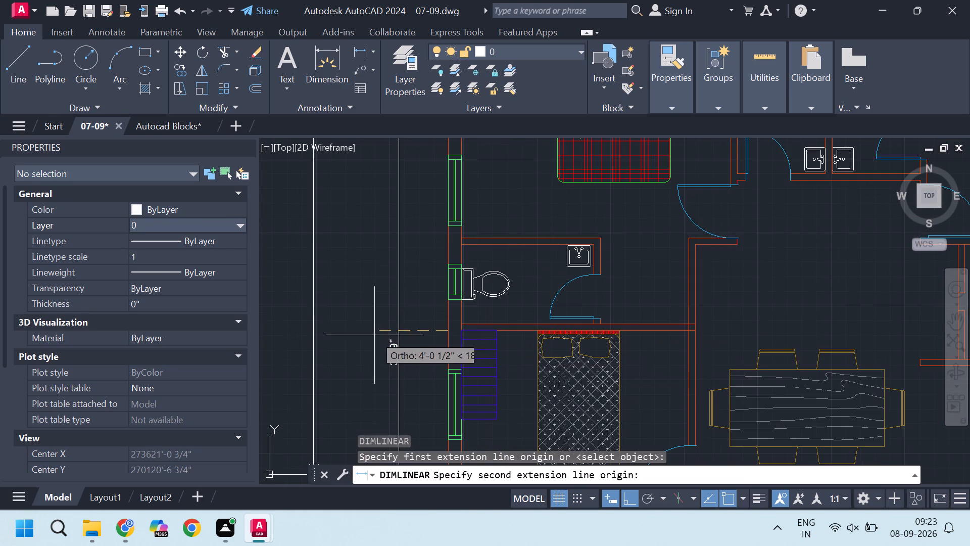
click(314, 333)
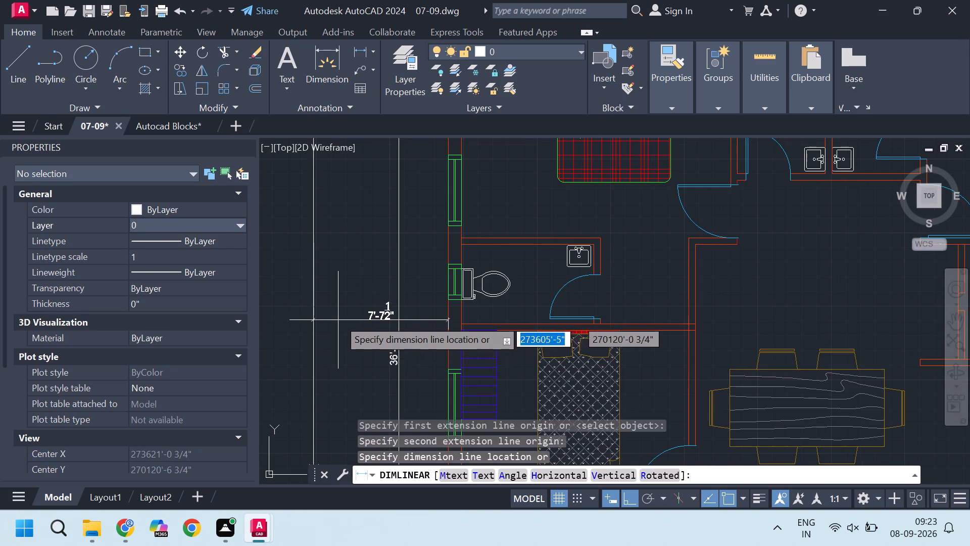
click(338, 319)
key(Escape)
scroll(392, 321, up, 1)
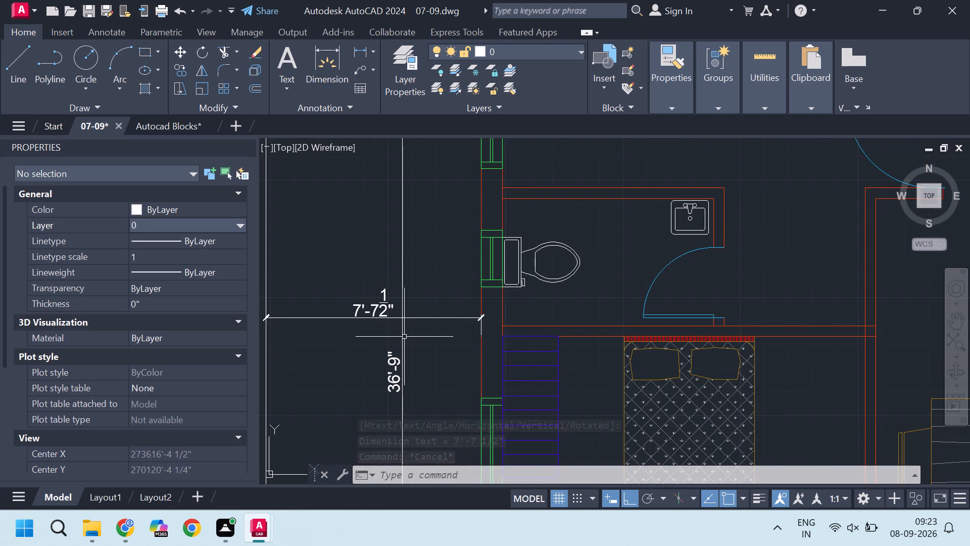
Add a horizontal linear dimension across the central passage's opening at the bottom exterior wall, placed about 1'-9" below the wall.
scroll(404, 337, down, 2)
scroll(467, 303, down, 2)
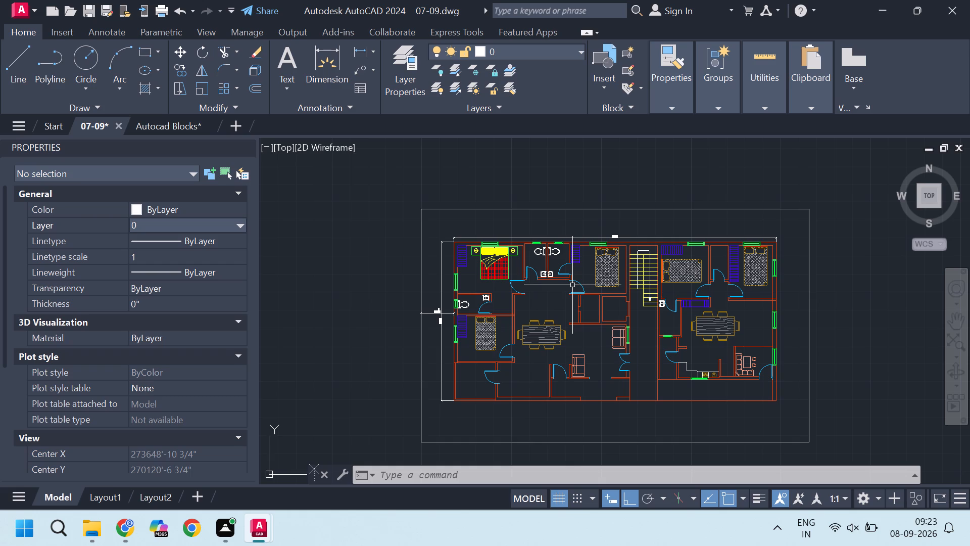
scroll(566, 282, down, 1)
scroll(671, 331, up, 2)
scroll(481, 434, up, 1)
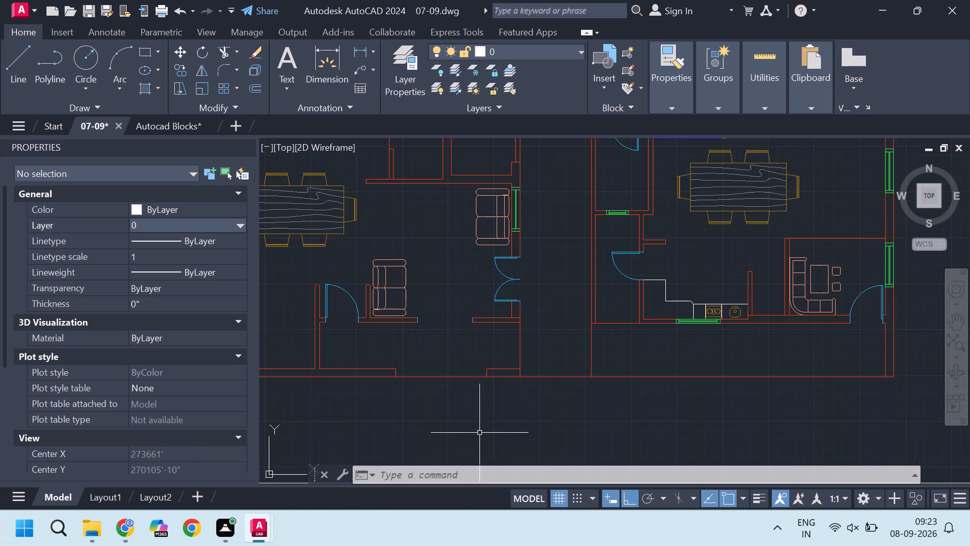
key(Return)
scroll(516, 401, up, 2)
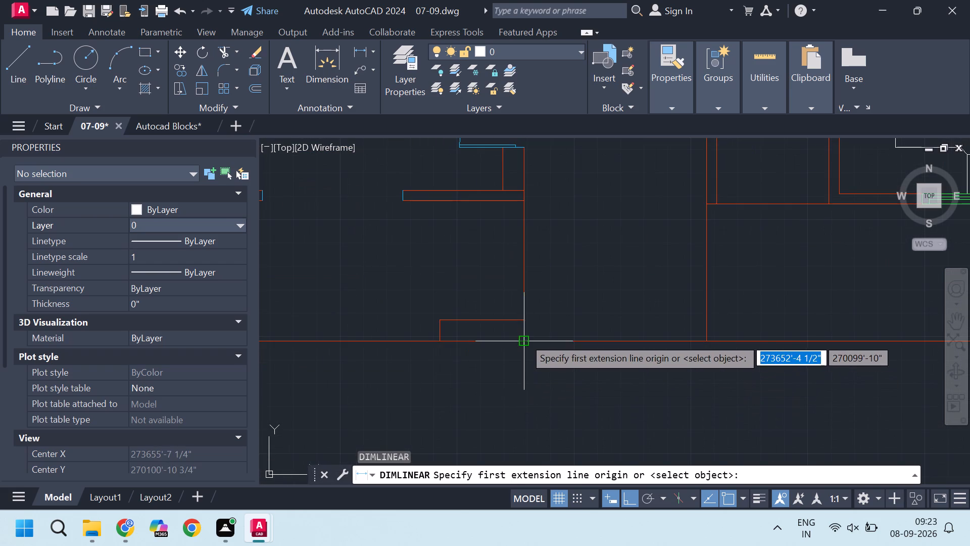
click(524, 338)
click(707, 338)
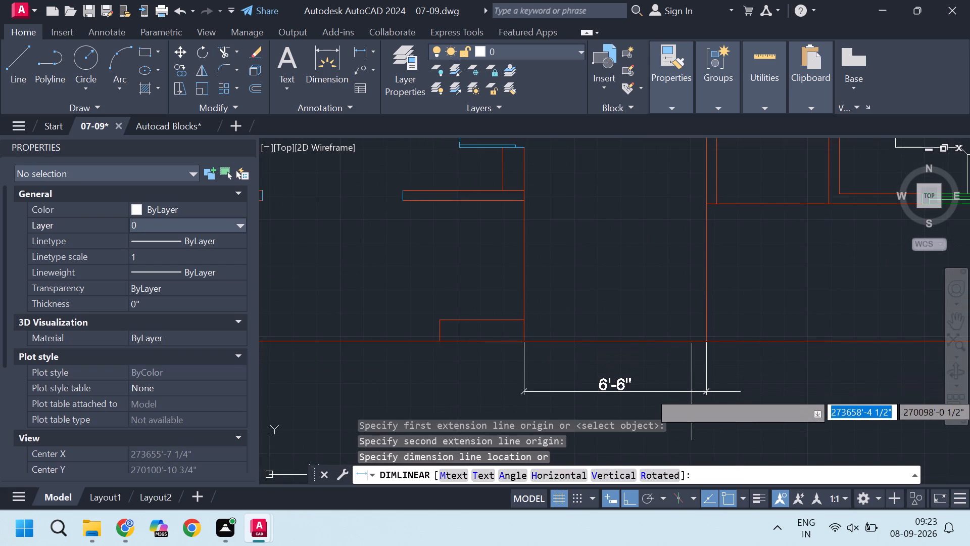
click(692, 392)
scroll(684, 376, down, 2)
scroll(596, 392, up, 1)
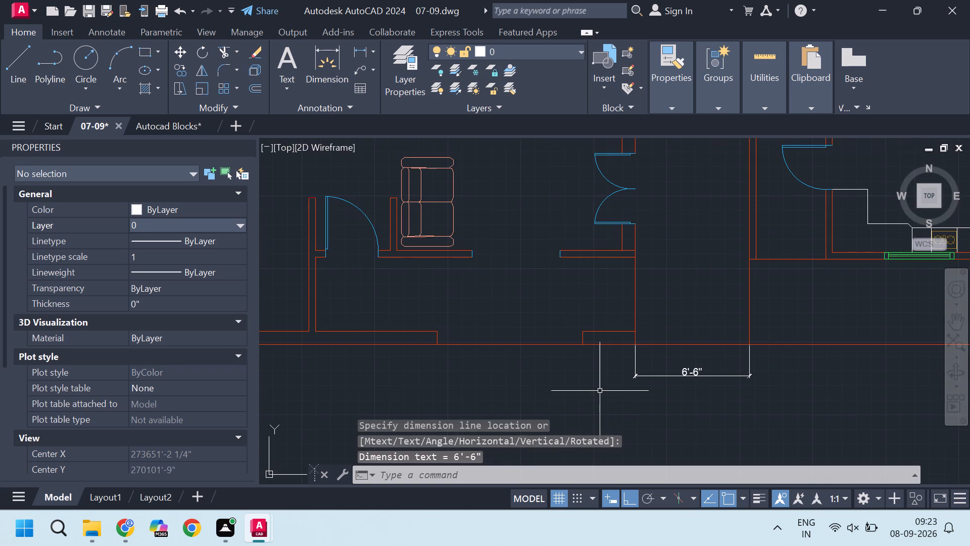
Continue the central passage's dimension along the bottom exterior wall to the plan's lower-right exterior corner.
text(DCO)
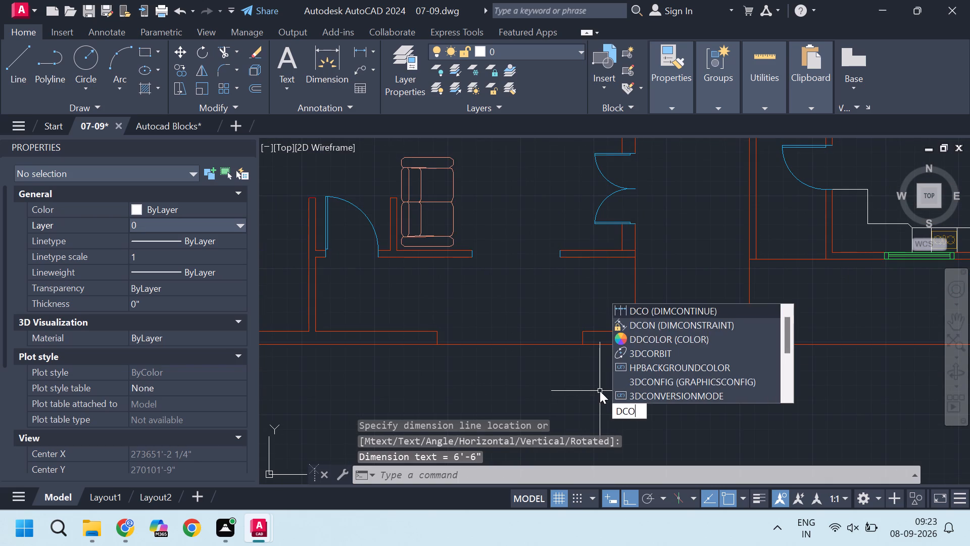
key(Return)
scroll(581, 390, down, 2)
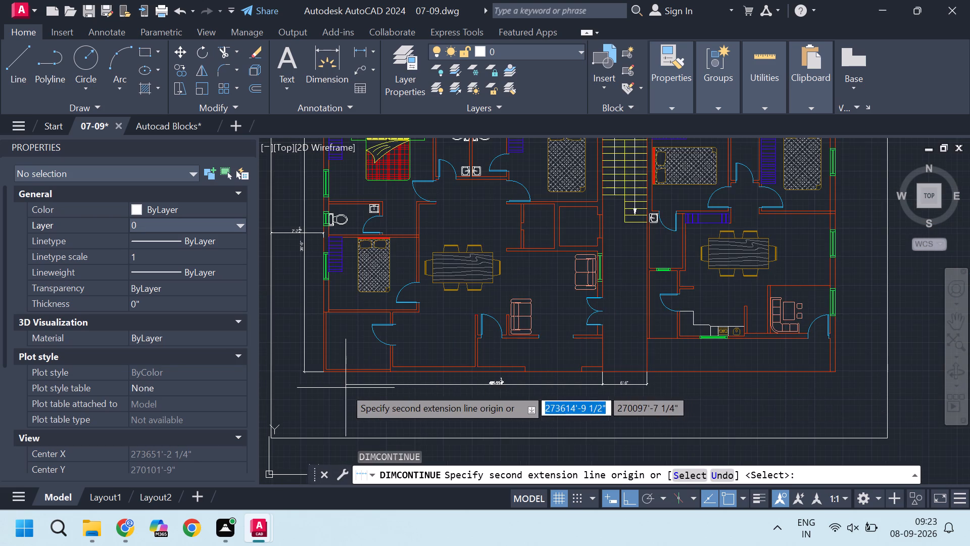
scroll(344, 387, up, 2)
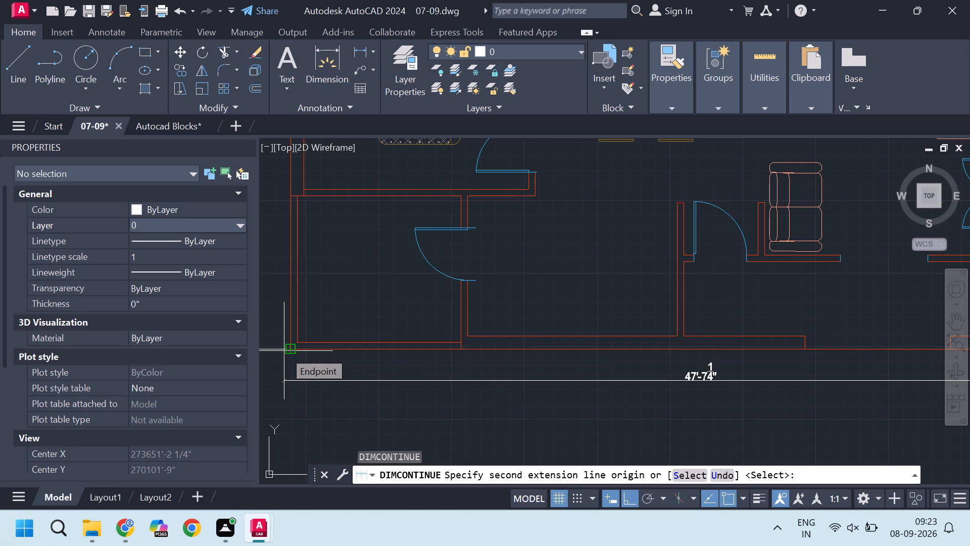
scroll(284, 351, down, 2)
scroll(284, 351, up, 3)
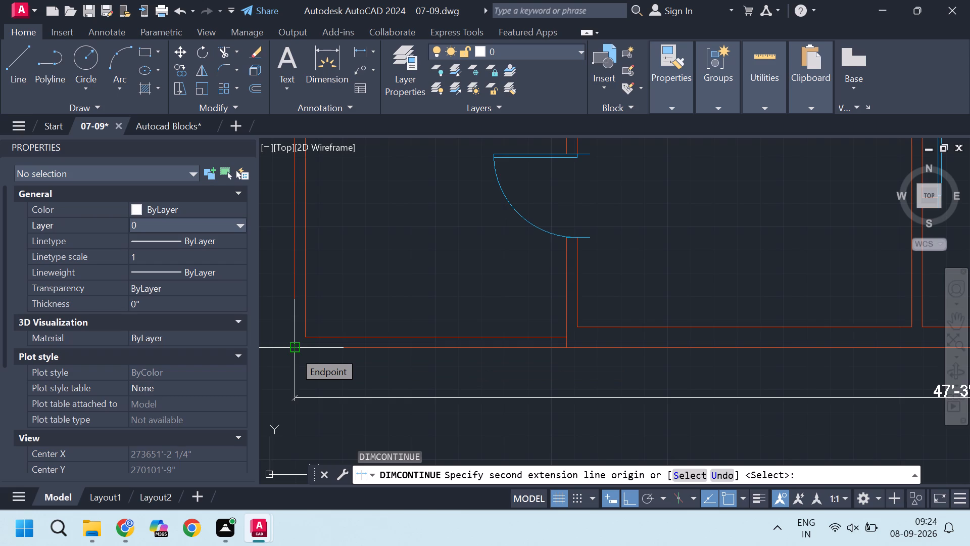
scroll(294, 350, down, 2)
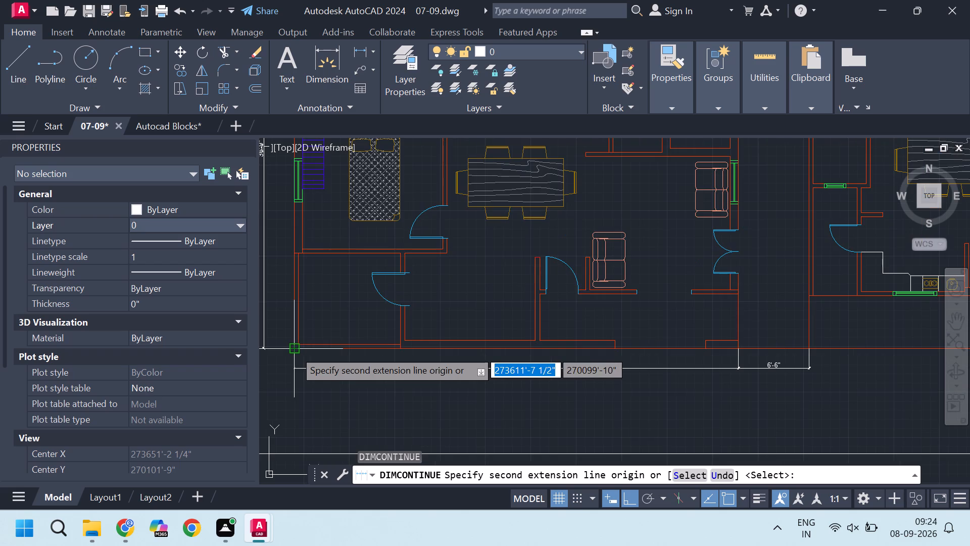
scroll(354, 355, down, 4)
scroll(500, 358, up, 3)
scroll(451, 355, up, 2)
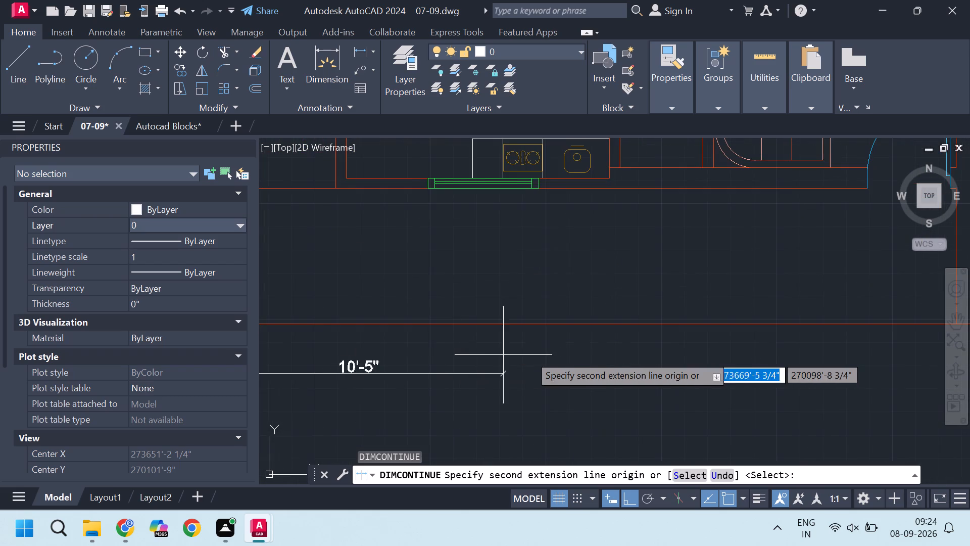
scroll(535, 355, down, 2)
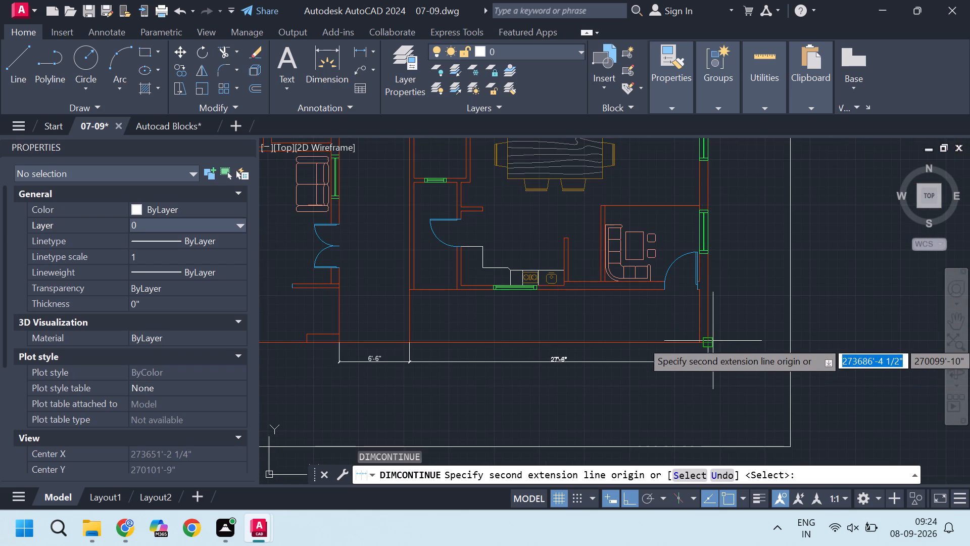
scroll(710, 341, up, 2)
click(709, 342)
scroll(689, 362, down, 3)
scroll(589, 379, up, 3)
scroll(614, 376, down, 3)
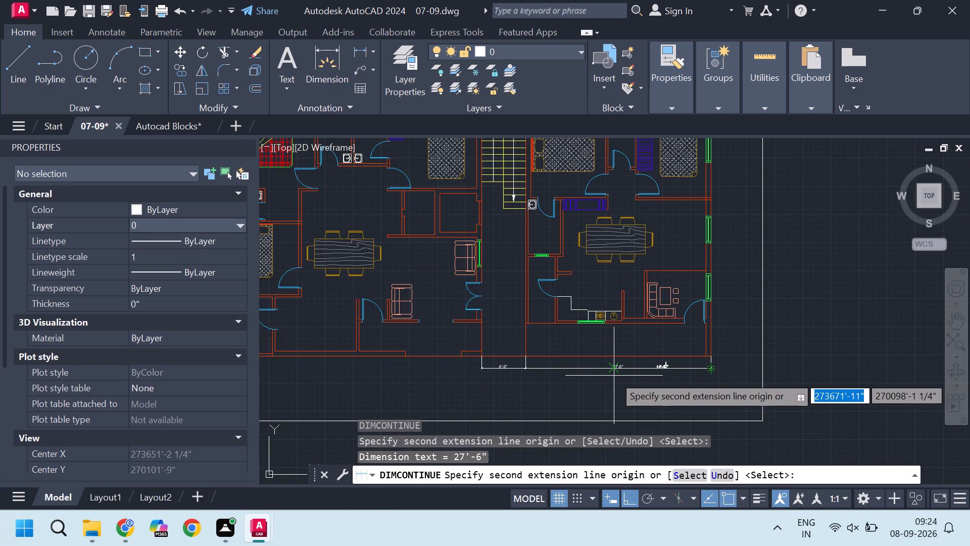
key(Escape)
scroll(621, 370, up, 2)
scroll(673, 362, down, 3)
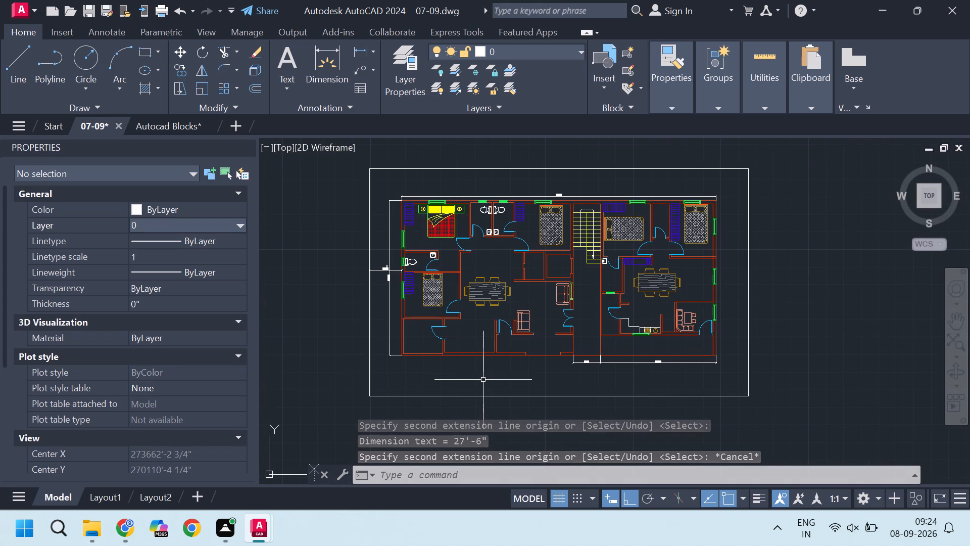
Add a horizontal linear dimension from the passage's left edge to the plan's lower-left exterior corner, aligned with the passage dimension.
scroll(539, 367, up, 2)
middle_drag(581, 364, 628, 379)
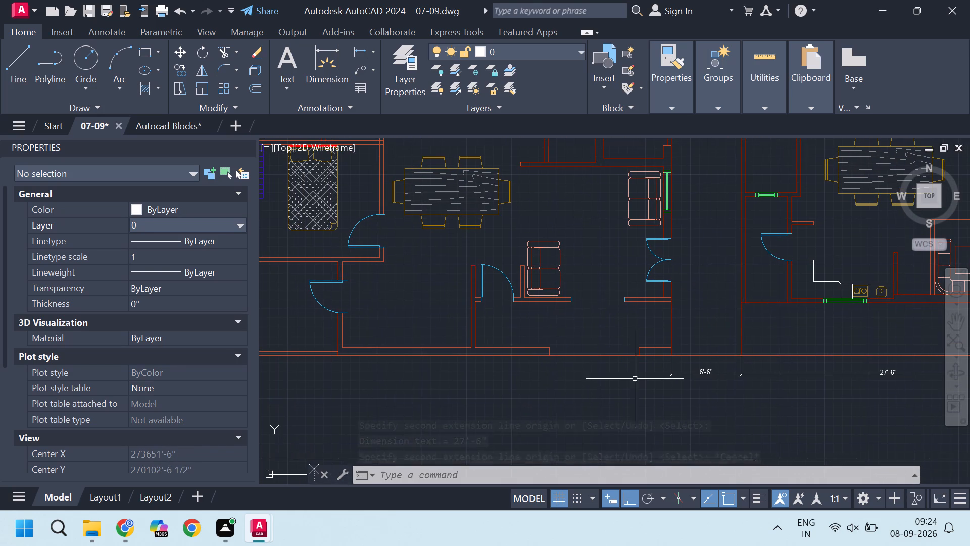
scroll(670, 382, up, 1)
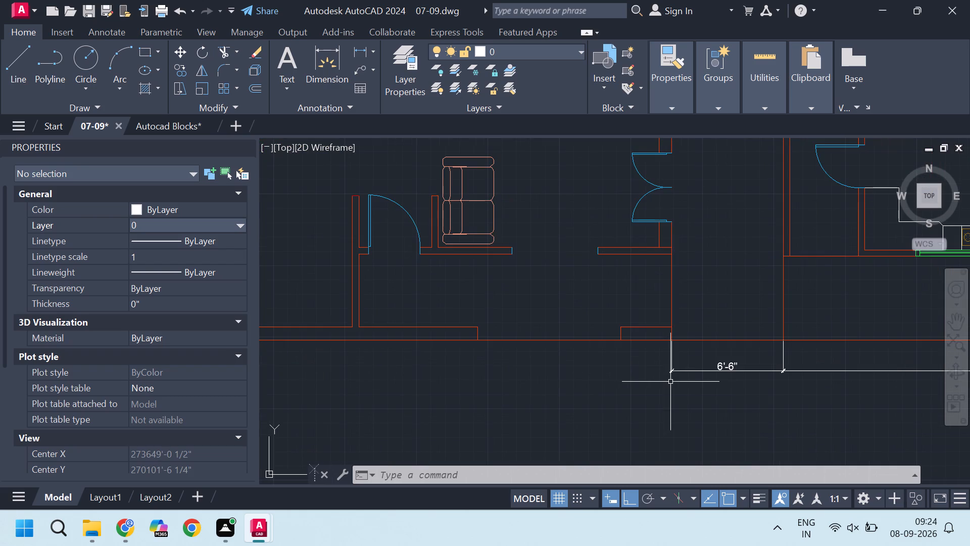
text(DLI)
key(Return)
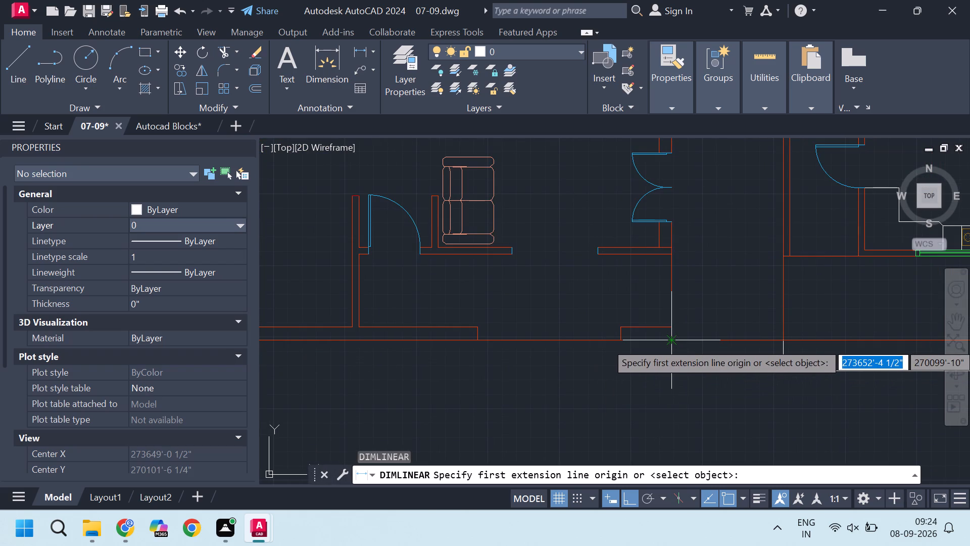
scroll(668, 342, down, 2)
scroll(668, 342, up, 3)
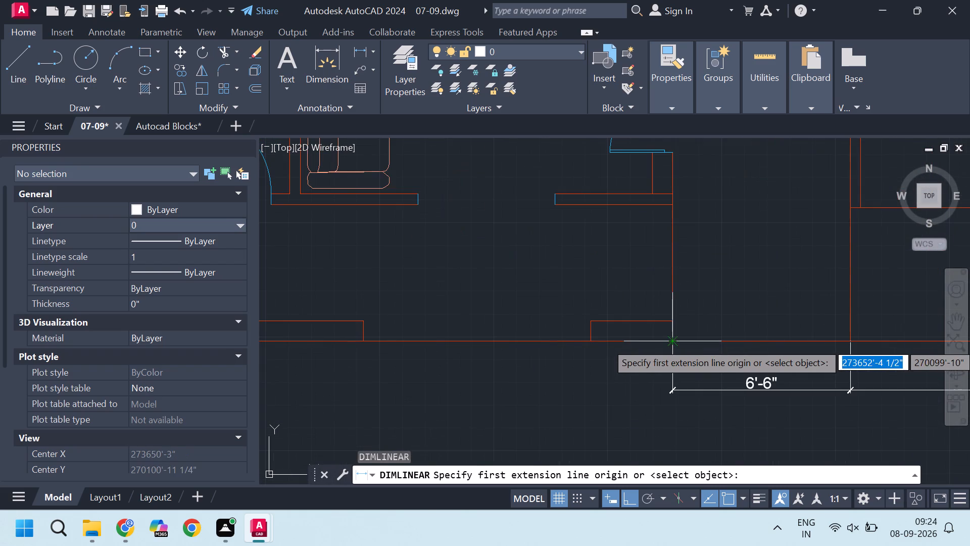
click(668, 342)
middle_drag(488, 340, 711, 333)
scroll(711, 333, down, 3)
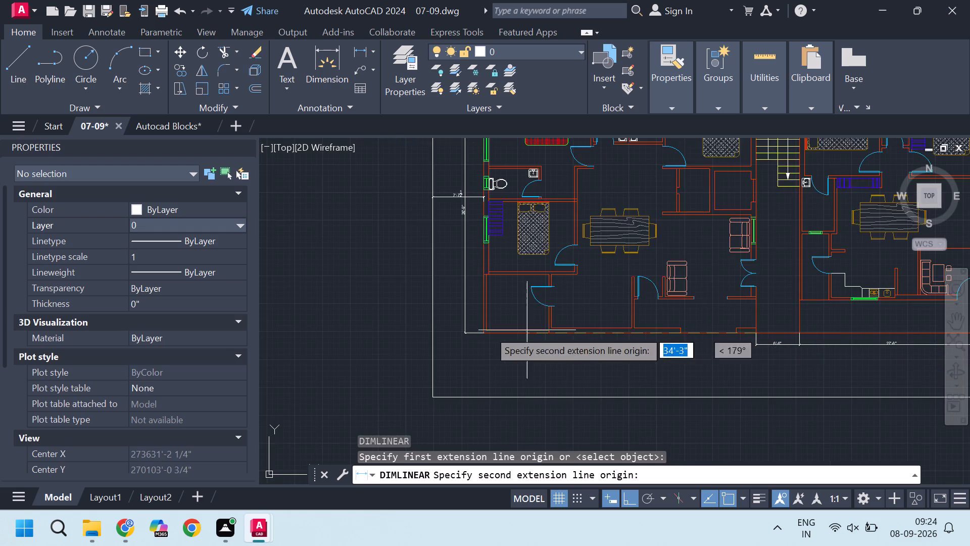
scroll(471, 330, up, 4)
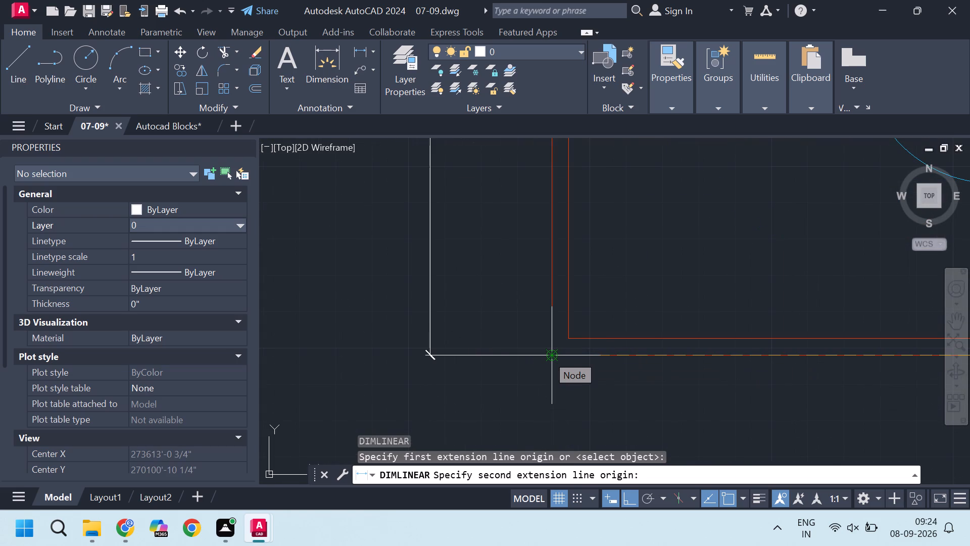
click(547, 355)
scroll(547, 355, down, 3)
scroll(603, 391, up, 2)
scroll(571, 379, down, 2)
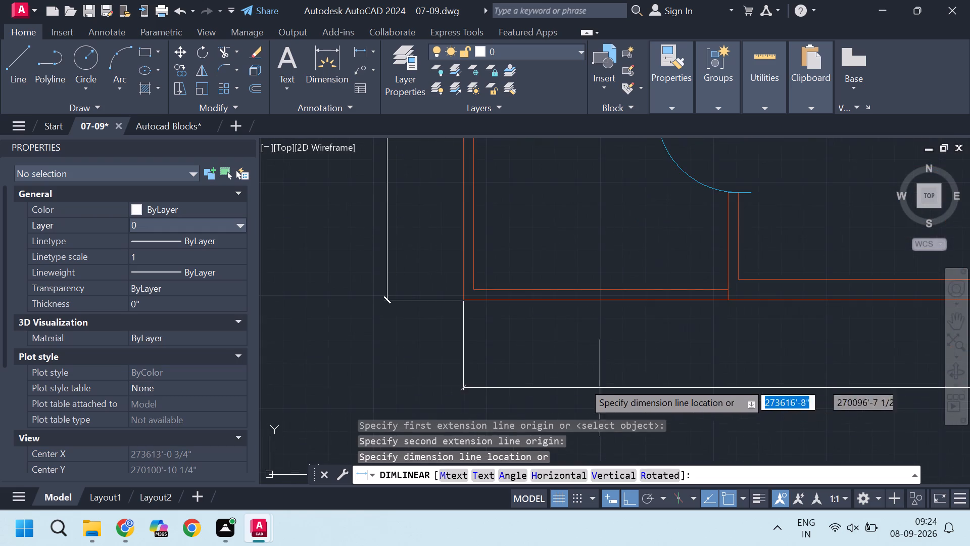
scroll(560, 375, down, 2)
scroll(718, 383, up, 3)
scroll(676, 339, up, 2)
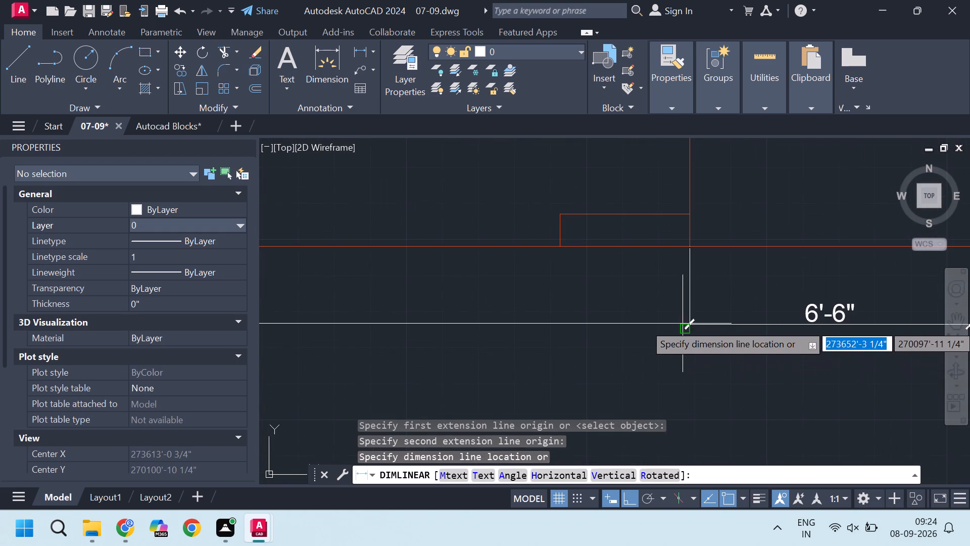
scroll(687, 322, up, 3)
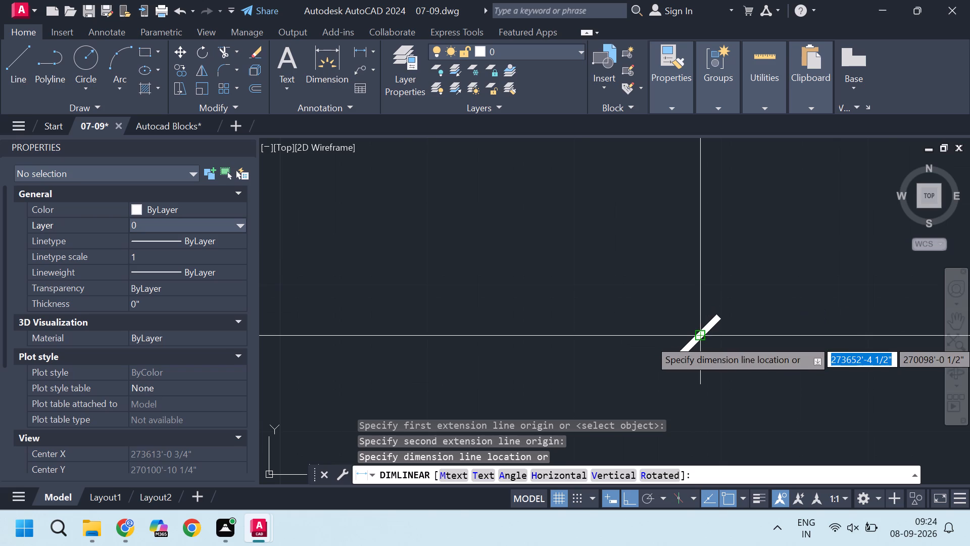
click(703, 339)
Offset the bottom outer boundary line 15' outward, below the floor plan.
scroll(629, 340, down, 9)
scroll(604, 341, up, 2)
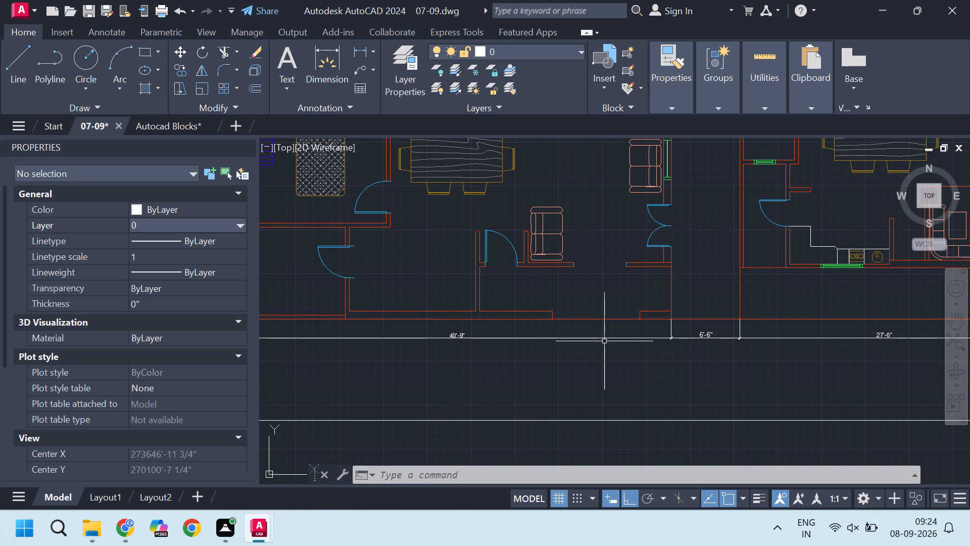
scroll(591, 329, down, 2)
scroll(617, 343, up, 2)
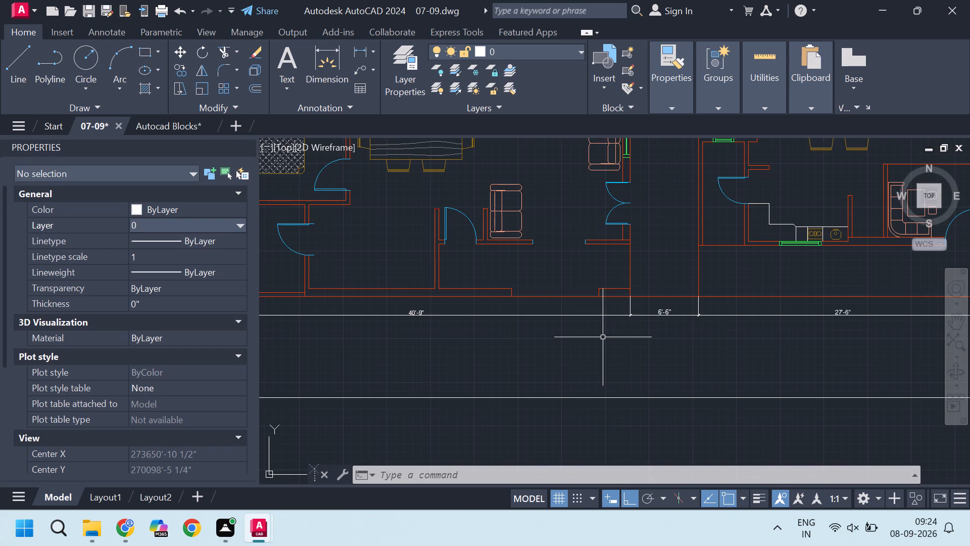
scroll(603, 337, down, 2)
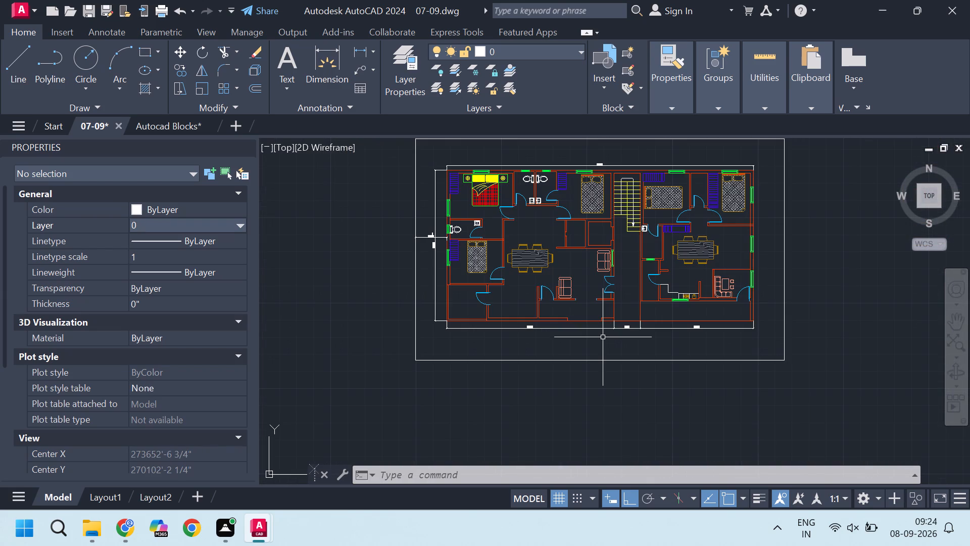
scroll(603, 337, down, 1)
scroll(631, 375, up, 2)
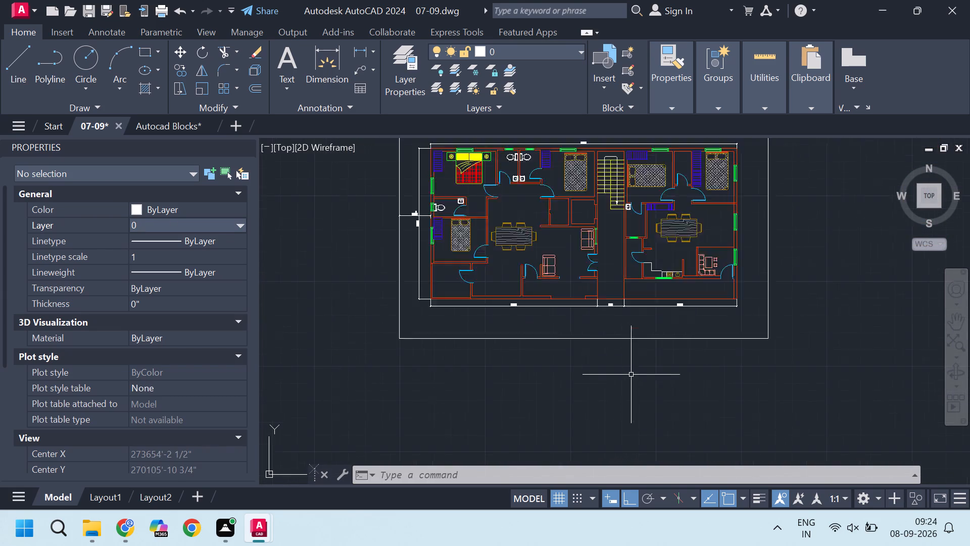
click(575, 316)
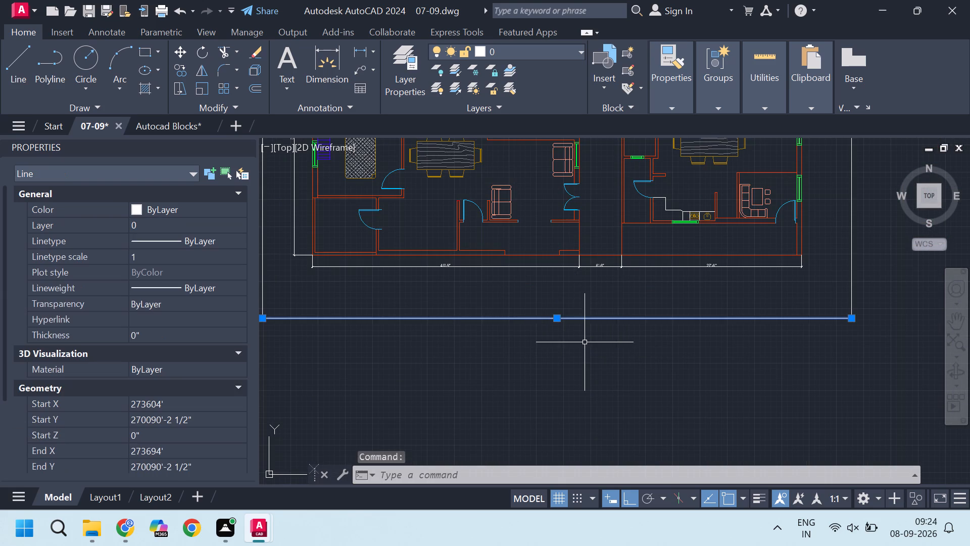
scroll(585, 343, down, 1)
key(o)
key(Return)
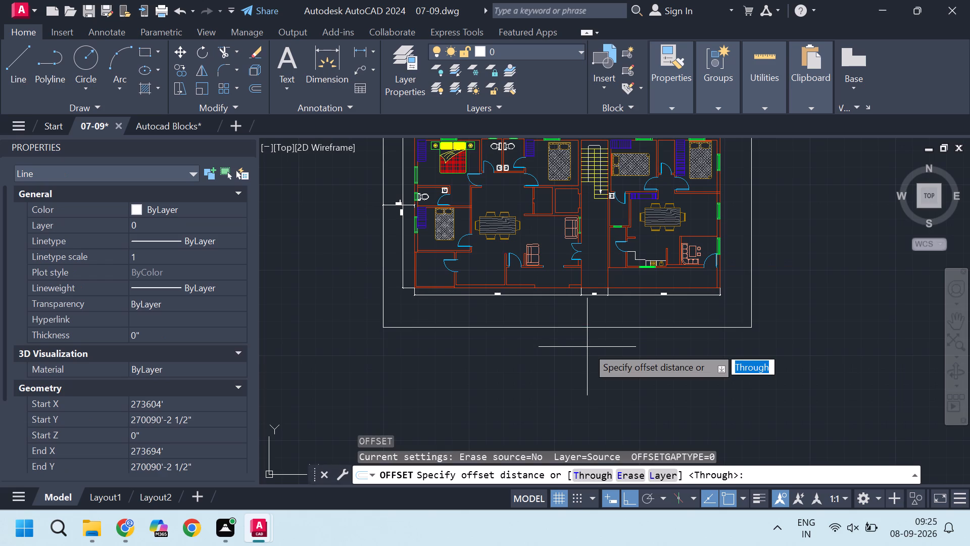
text(30')
key(Return)
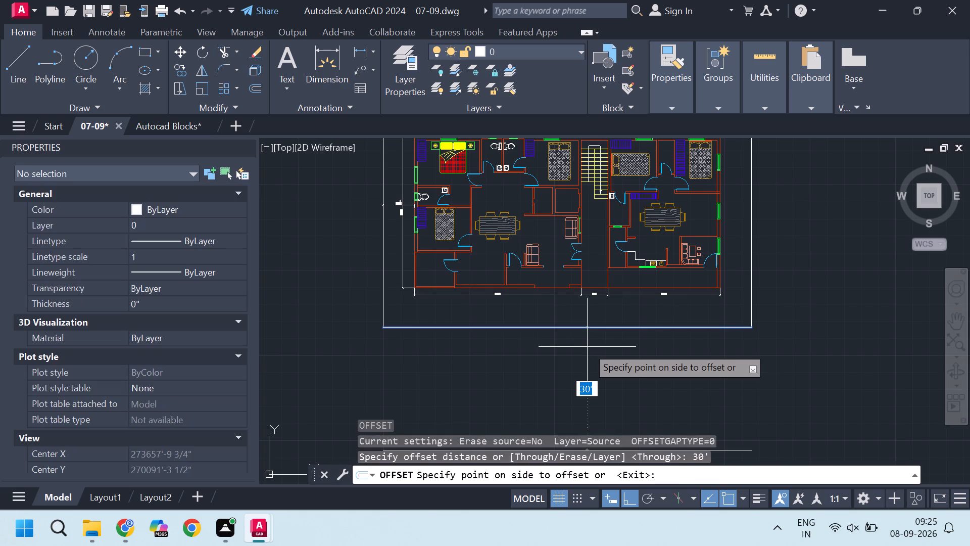
scroll(587, 347, down, 1)
scroll(587, 357, up, 1)
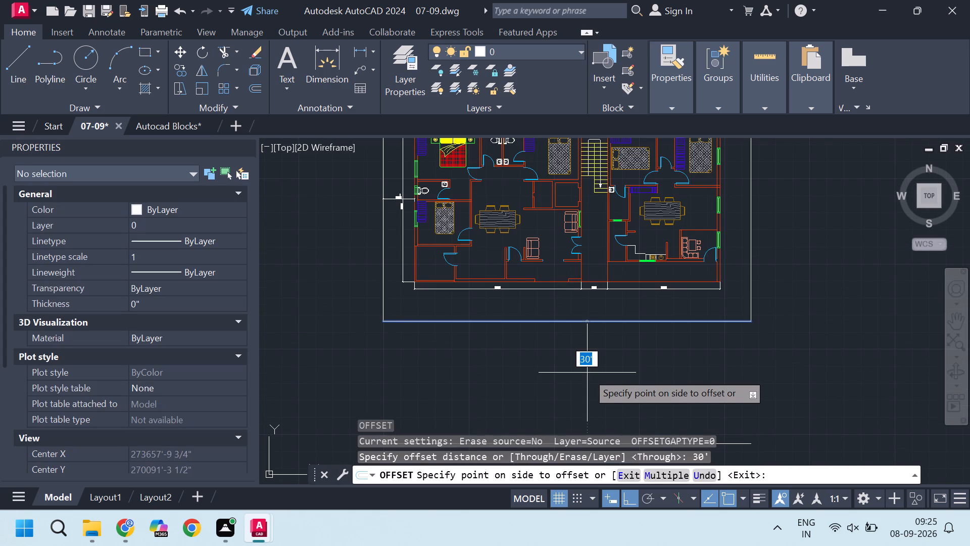
scroll(587, 373, down, 3)
scroll(599, 385, up, 2)
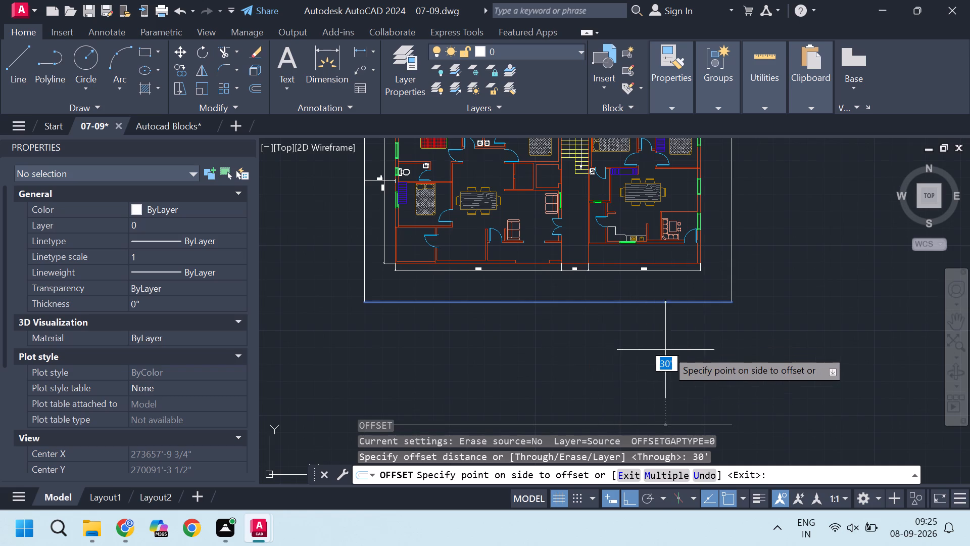
scroll(666, 351, down, 2)
scroll(672, 357, up, 2)
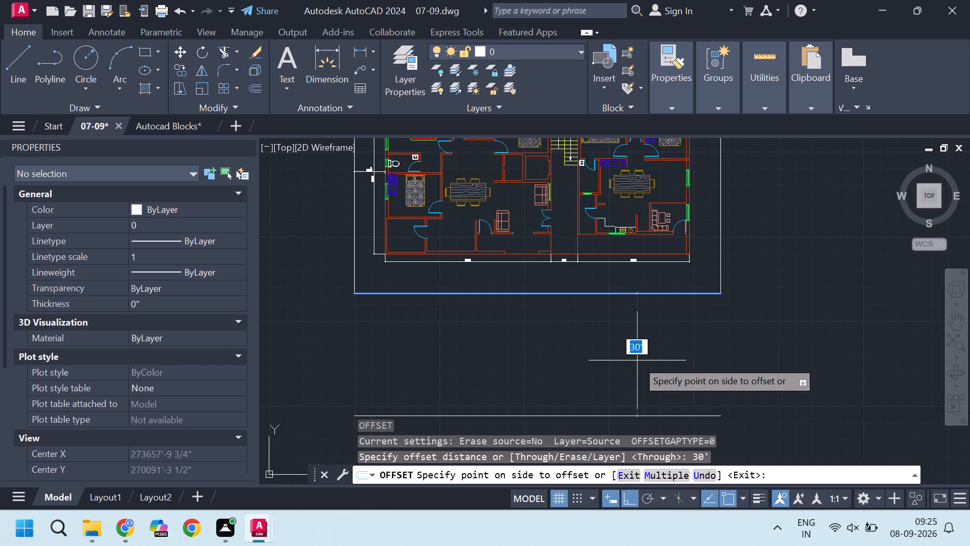
text(15')
key(Return)
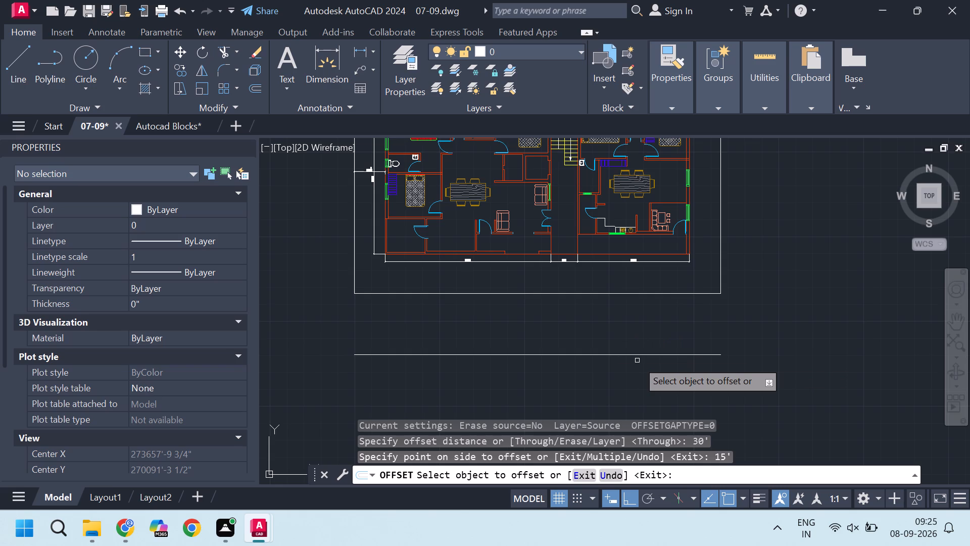
key(Escape)
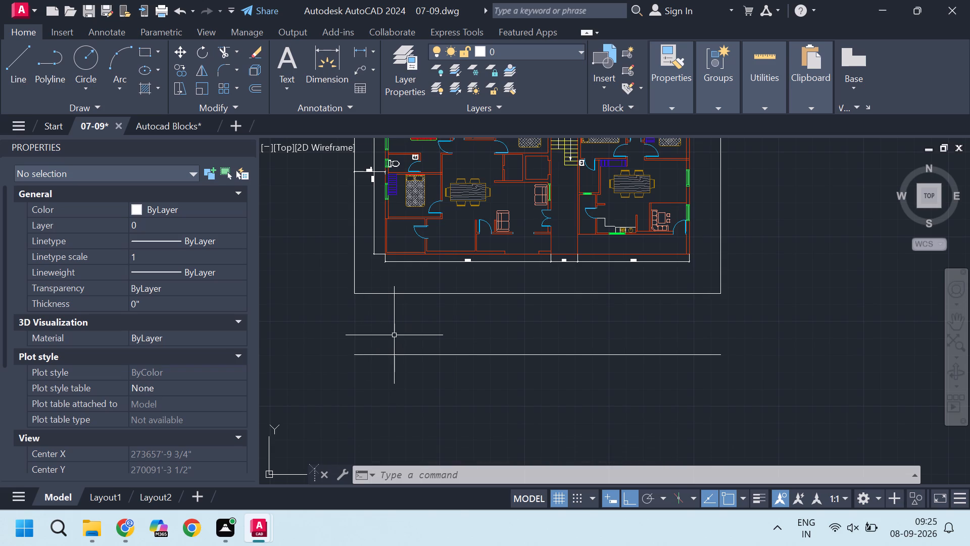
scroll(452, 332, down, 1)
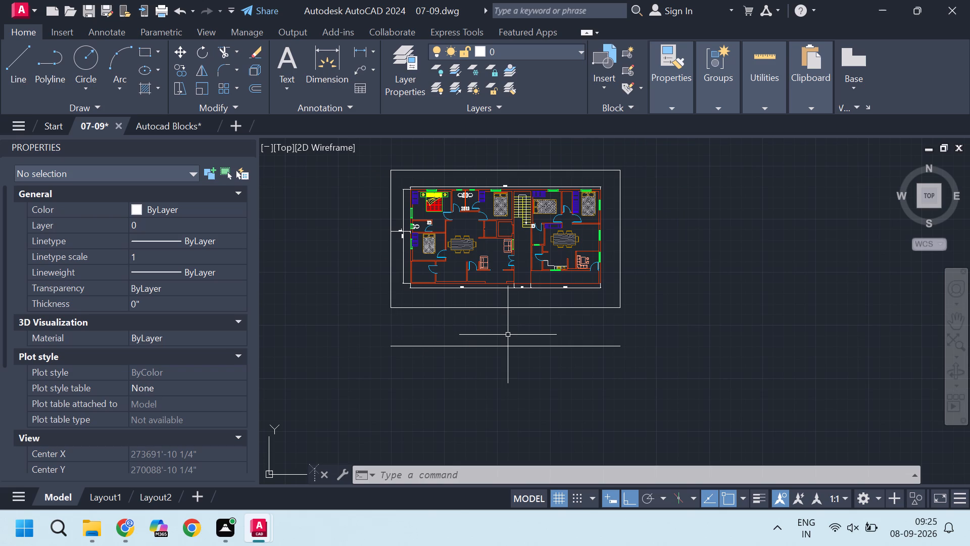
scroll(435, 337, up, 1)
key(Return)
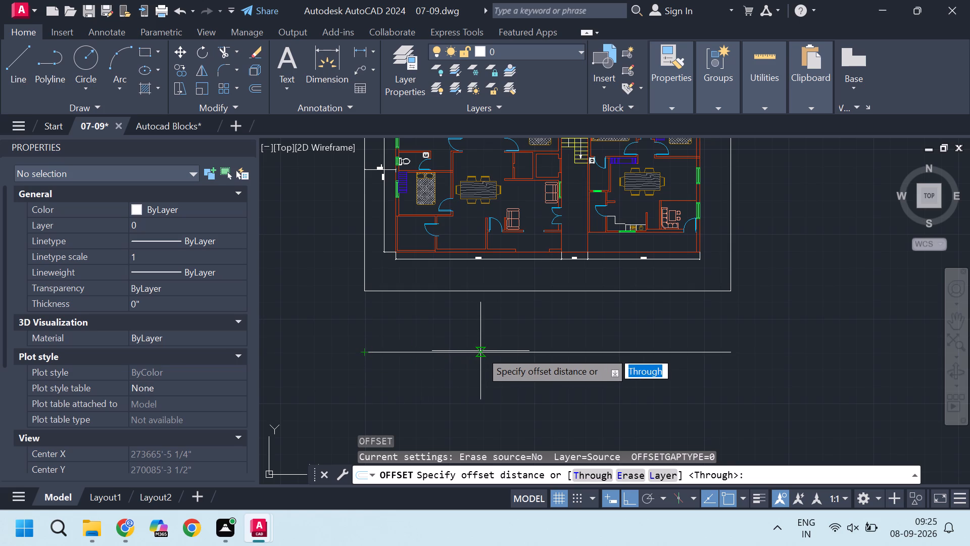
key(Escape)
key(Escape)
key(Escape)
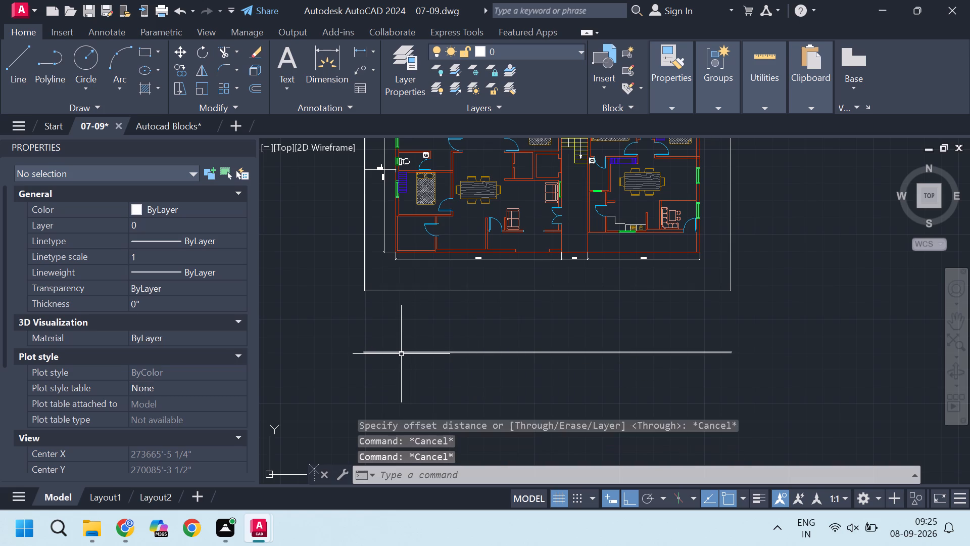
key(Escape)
Draw a line 27' along the offset line from its left end, continuing with a short vertical segment downward.
key(l)
key(Return)
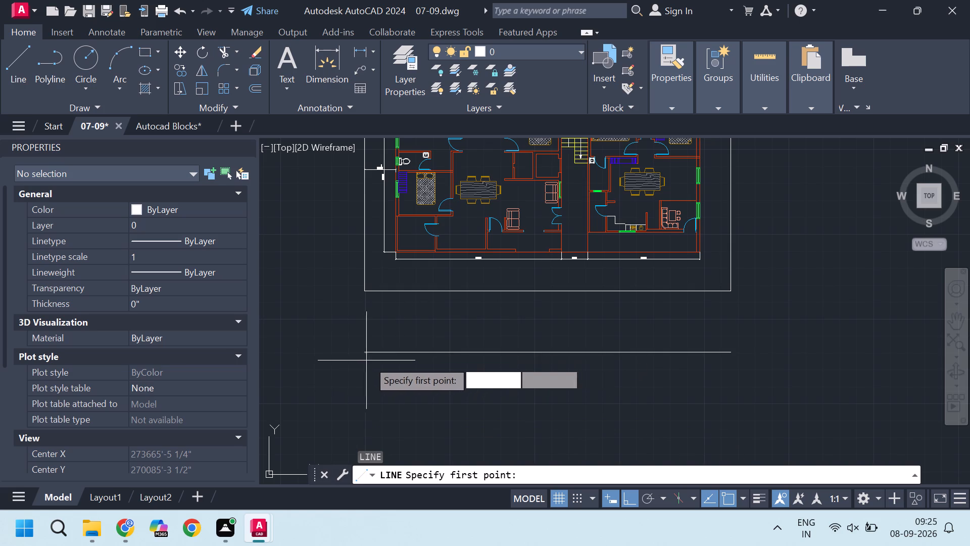
click(363, 350)
key(2)
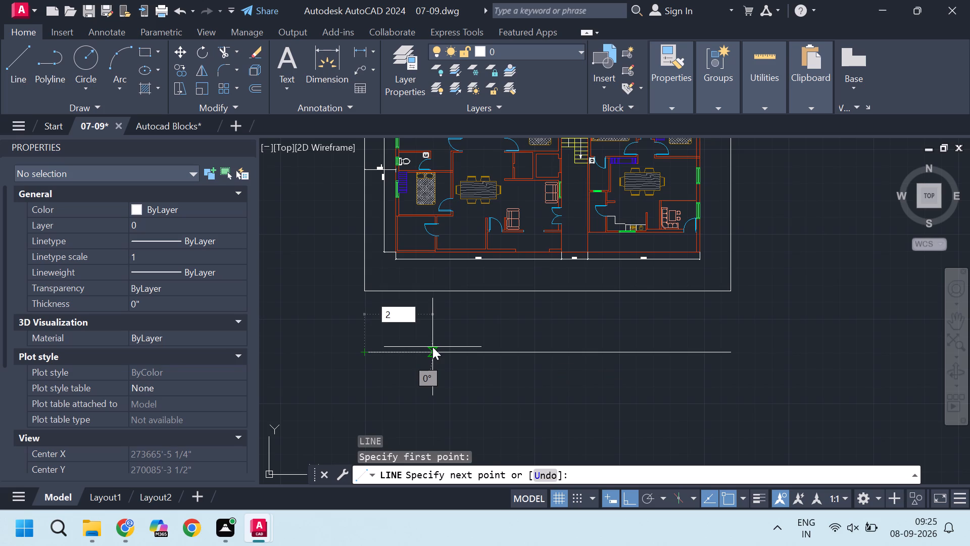
text(7')
key(Return)
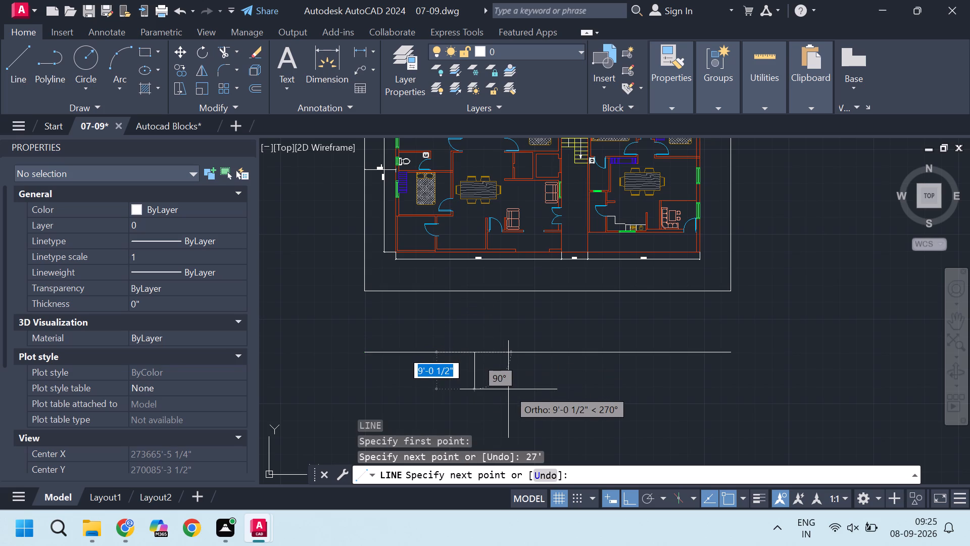
scroll(483, 389, up, 2)
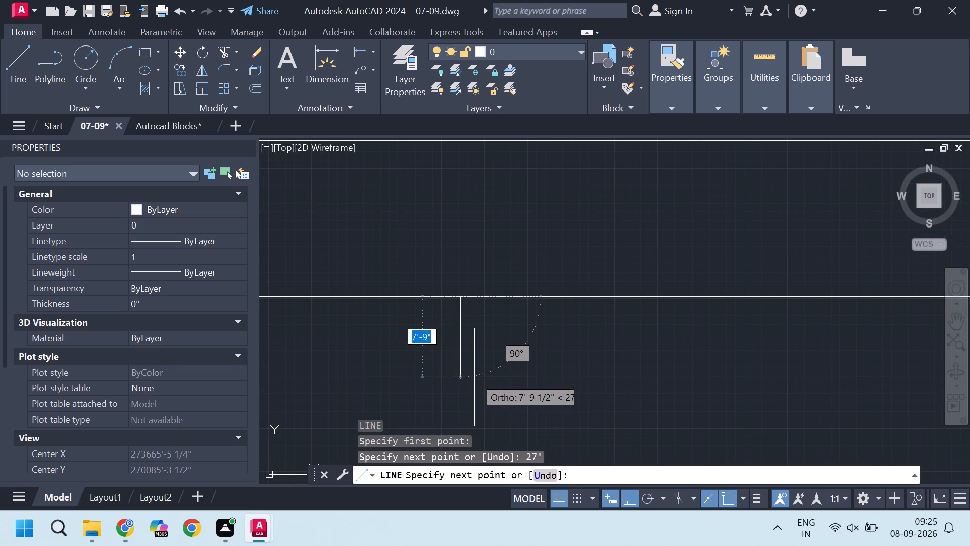
click(464, 362)
scroll(464, 362, down, 4)
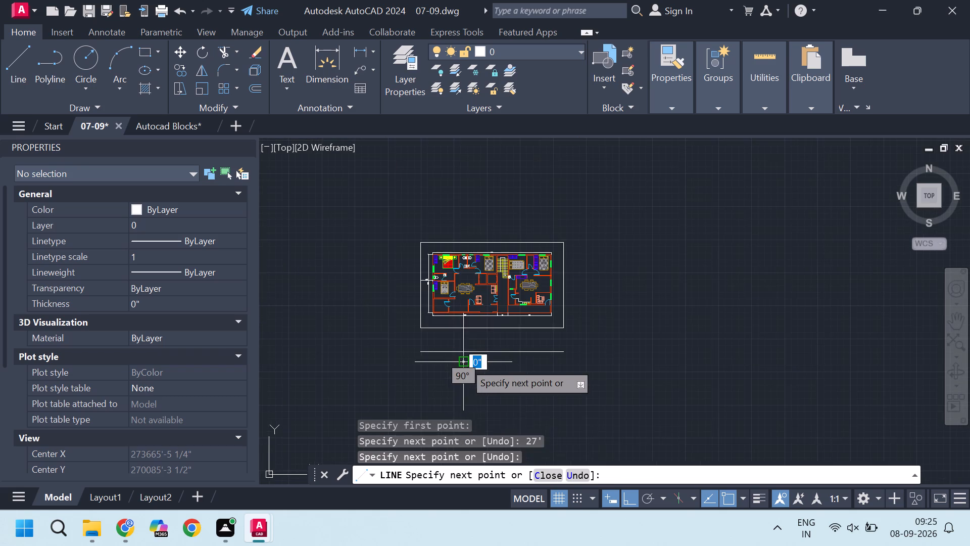
key(Escape)
scroll(483, 363, up, 2)
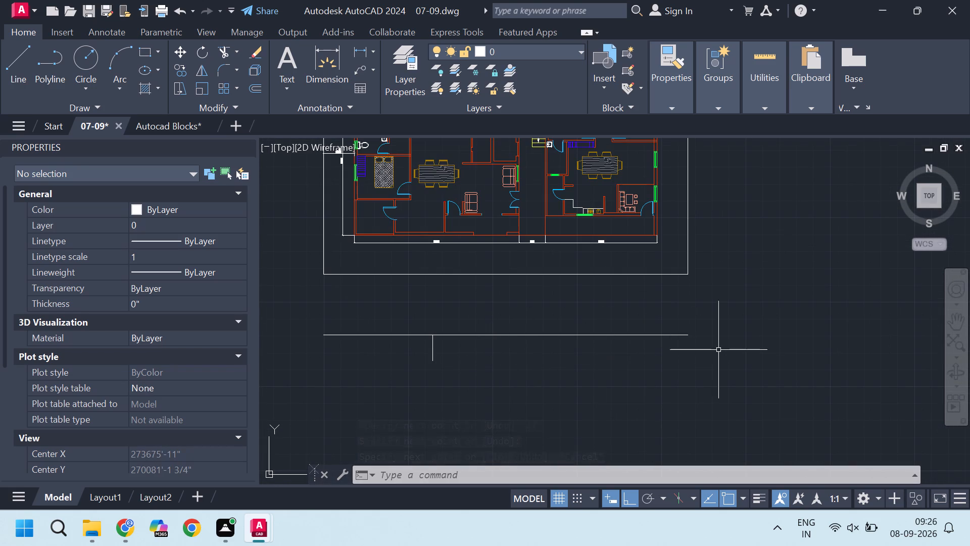
Draw a line 23'3" inward from the offset line's right end, continuing downward to match the first short vertical's depth.
key(l)
key(Return)
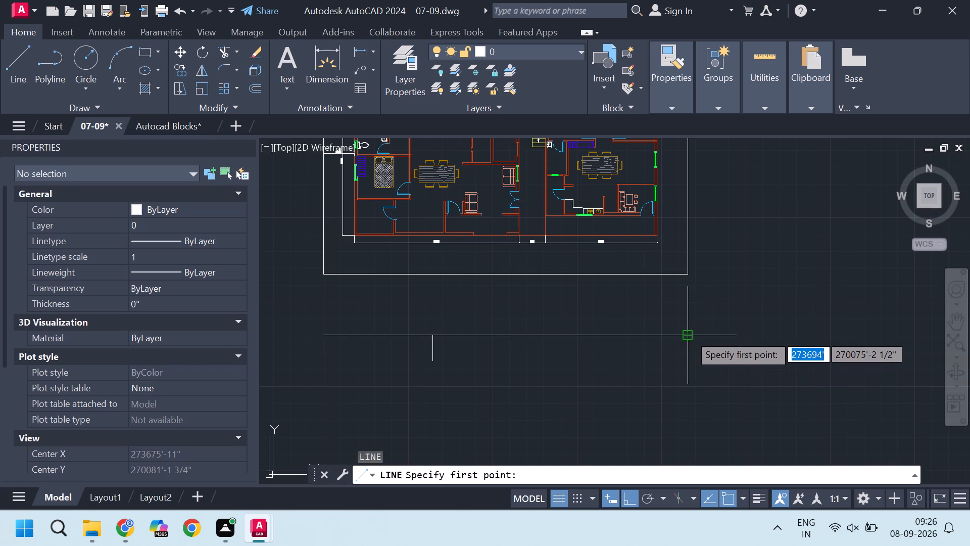
click(689, 334)
text(23')
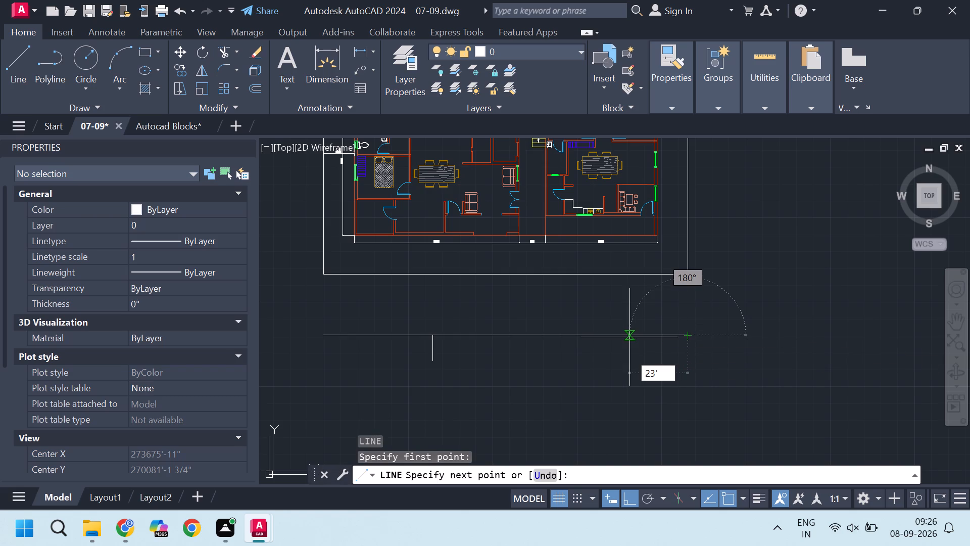
key(3)
key(Return)
scroll(634, 360, up, 2)
scroll(635, 362, down, 2)
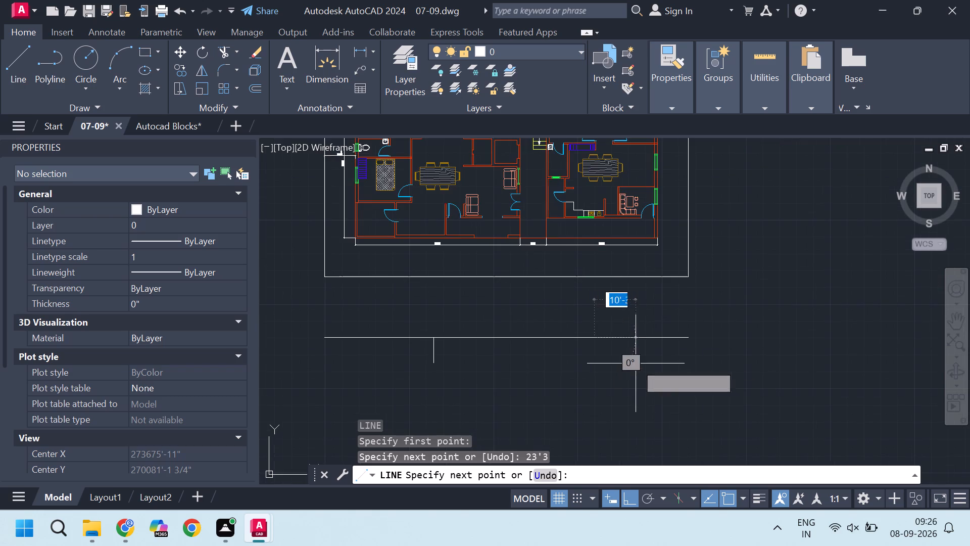
scroll(645, 368, up, 2)
scroll(518, 332, down, 2)
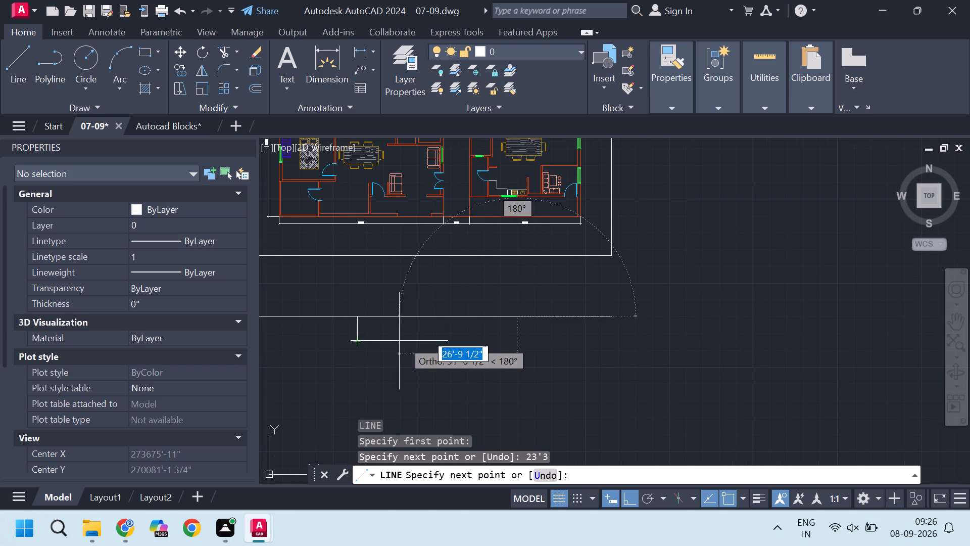
click(514, 347)
key(Escape)
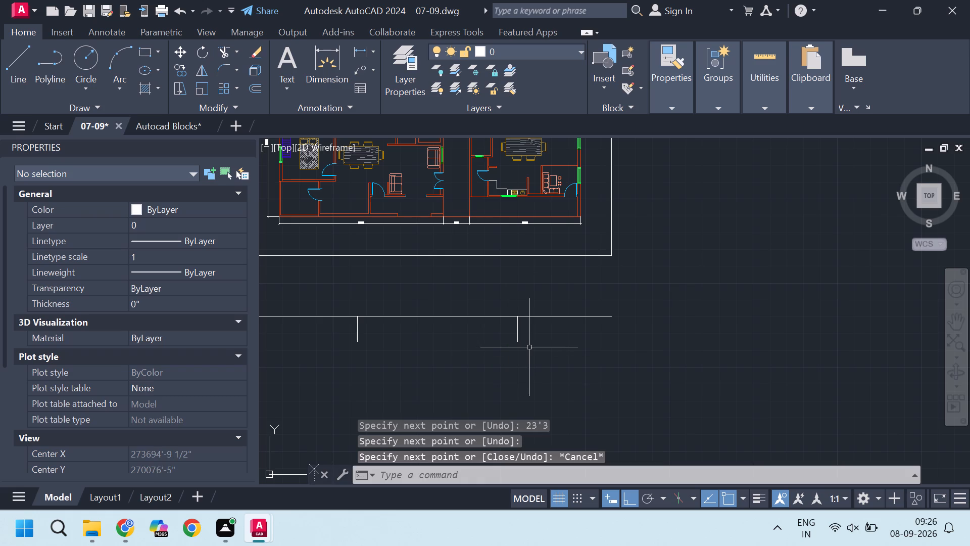
Trim away the middle part of the offset line between the two short verticals.
scroll(519, 347, down, 1)
scroll(469, 341, up, 1)
text(TR)
key(Return)
click(469, 300)
click(467, 338)
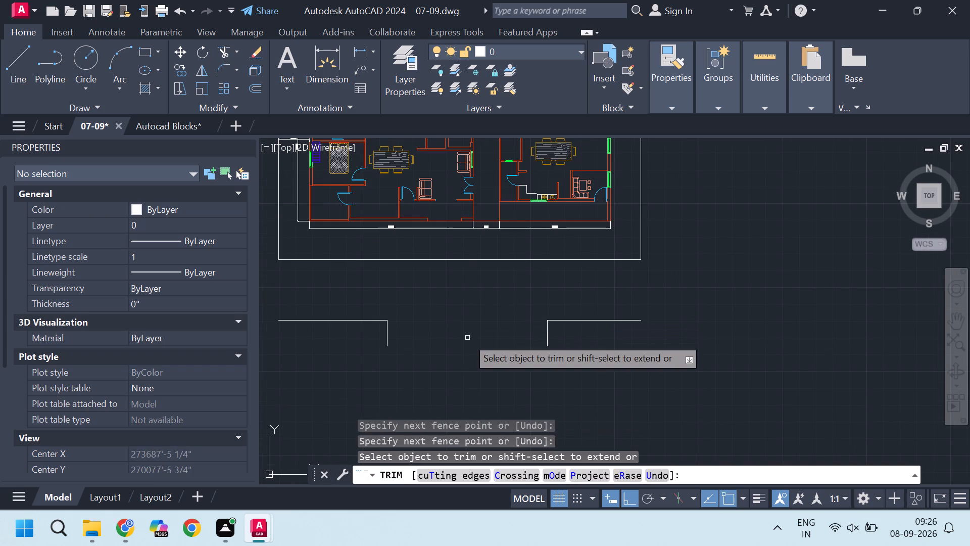
scroll(467, 338, down, 2)
scroll(469, 340, up, 2)
scroll(469, 340, down, 2)
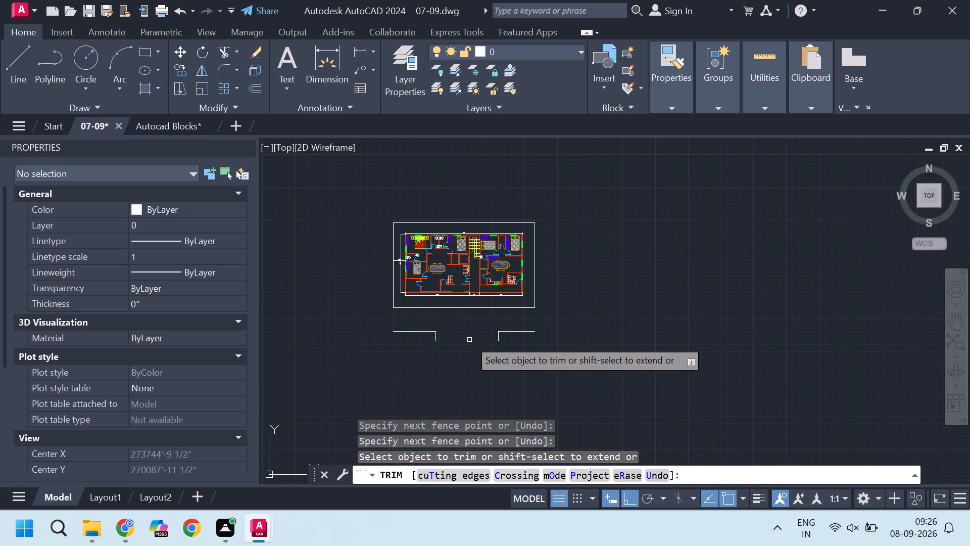
scroll(542, 296, up, 2)
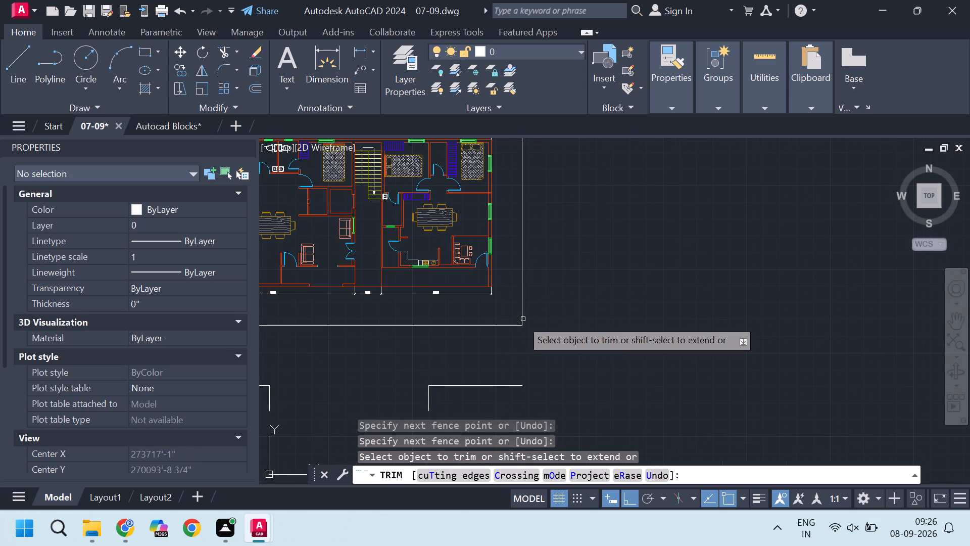
key(Escape)
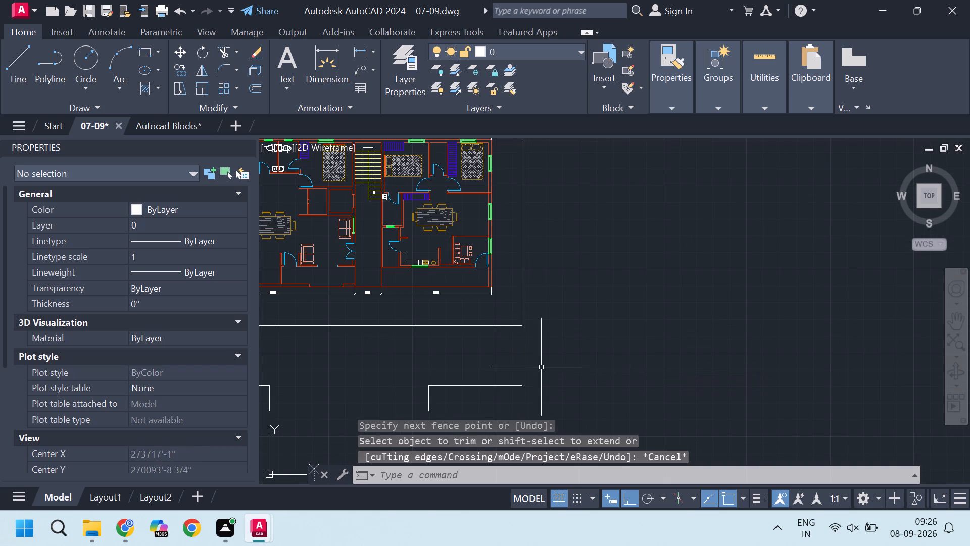
Stretch the outer end of the offset line's right-hand piece about 10'-9" horizontally to the right.
scroll(542, 372, up, 1)
scroll(542, 372, down, 1)
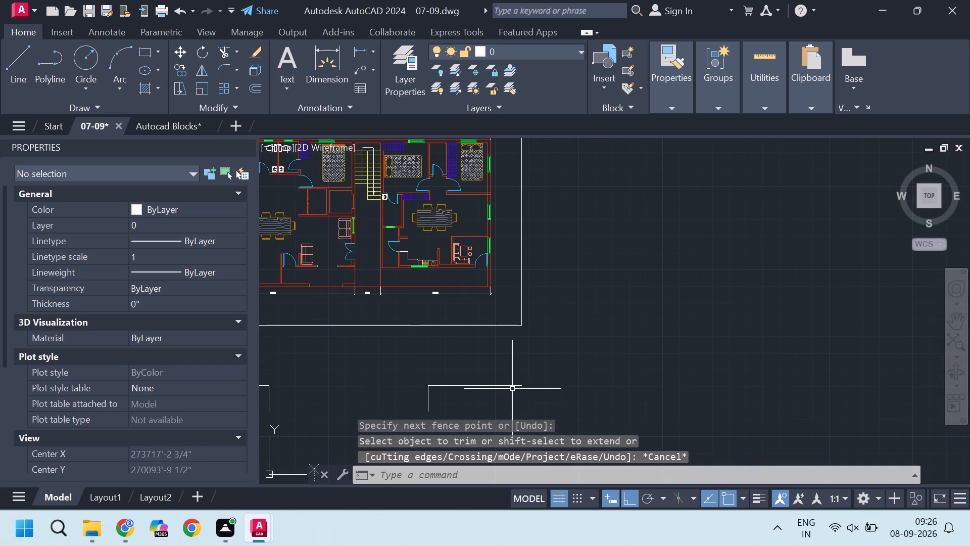
click(513, 386)
click(522, 385)
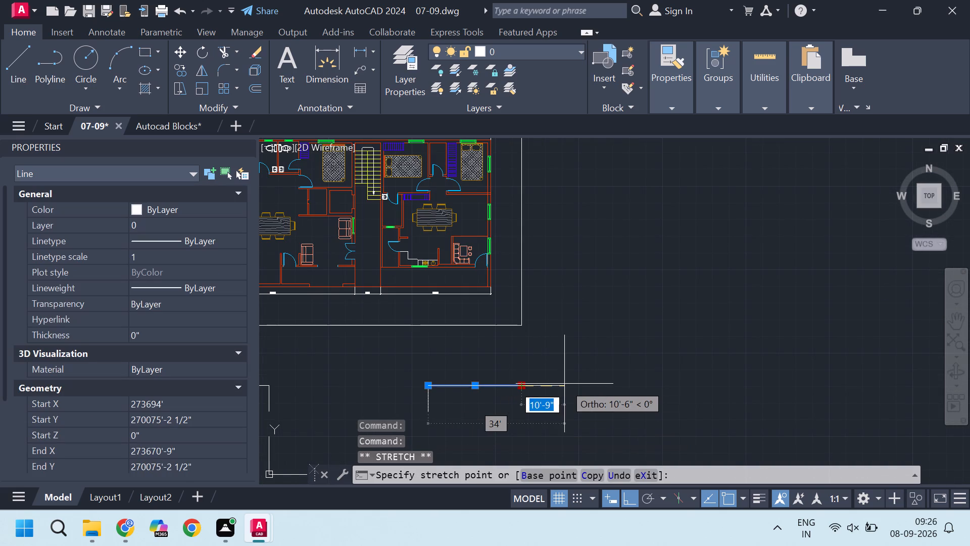
click(564, 384)
key(Escape)
scroll(564, 384, down, 4)
scroll(470, 382, up, 2)
Stretch the outer end of the offset line's left-hand piece about 8'-3" horizontally to the left.
click(488, 387)
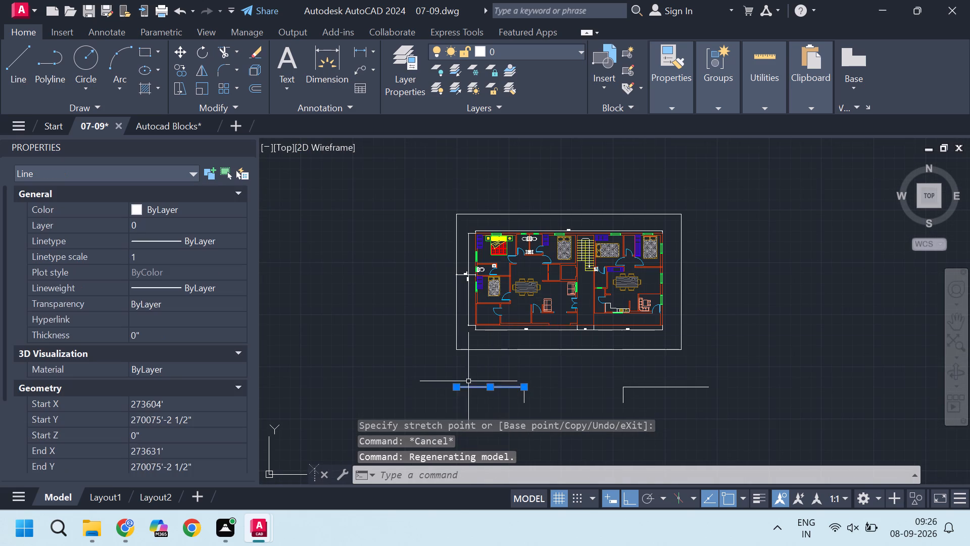
click(456, 386)
click(435, 387)
key(Escape)
key(Escape)
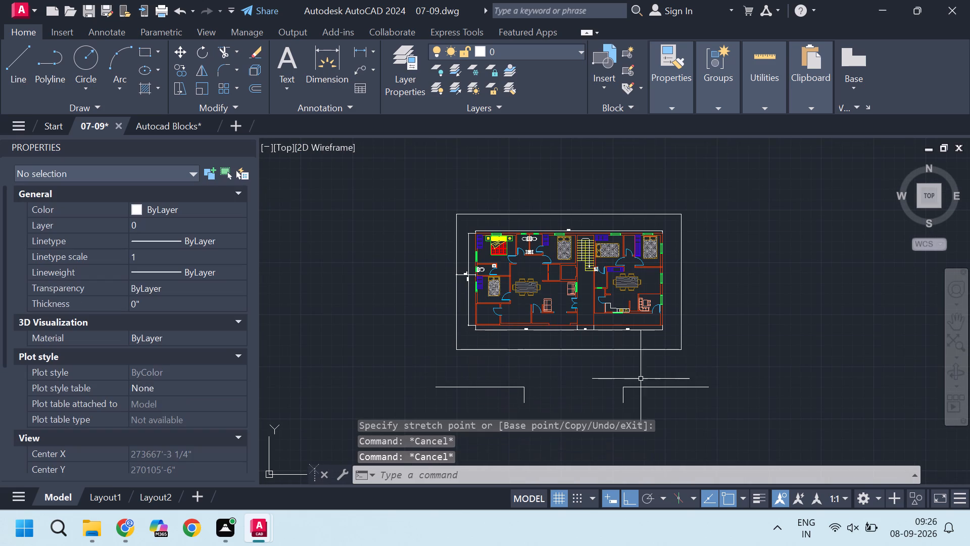
Draw a horizontal line about 10'-9" long from the boundary's lower-right corner, ending above the lower line's right end.
scroll(676, 365, up, 1)
scroll(706, 363, down, 1)
scroll(707, 356, up, 1)
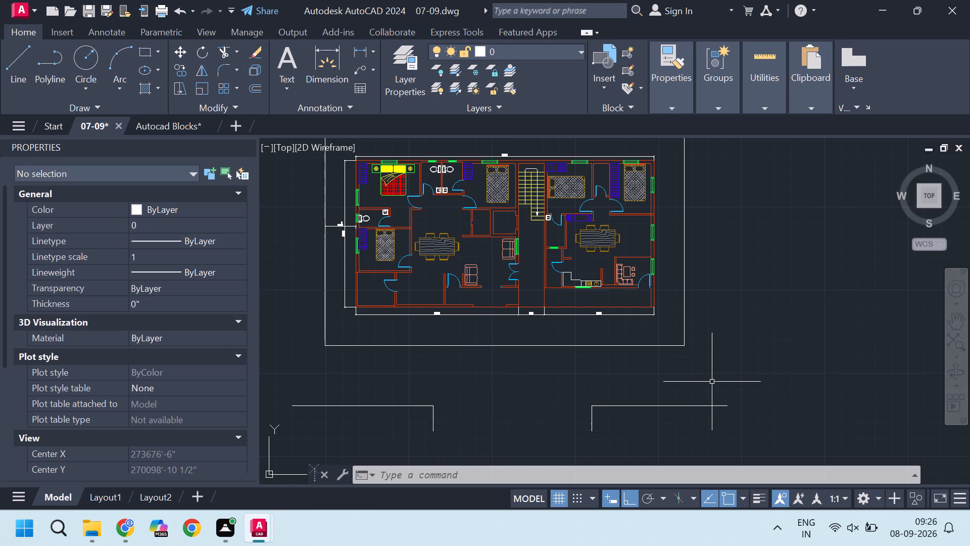
key(l)
key(Return)
click(682, 346)
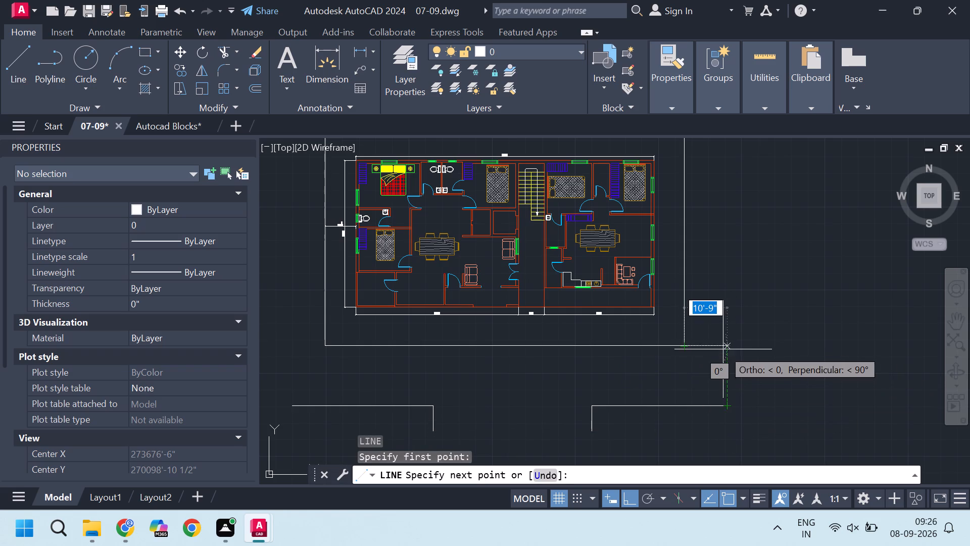
click(723, 349)
key(Escape)
Draw a horizontal line outward from the boundary's lower-left corner, ending above the lower line's left end.
scroll(723, 349, down, 2)
scroll(605, 363, up, 1)
key(l)
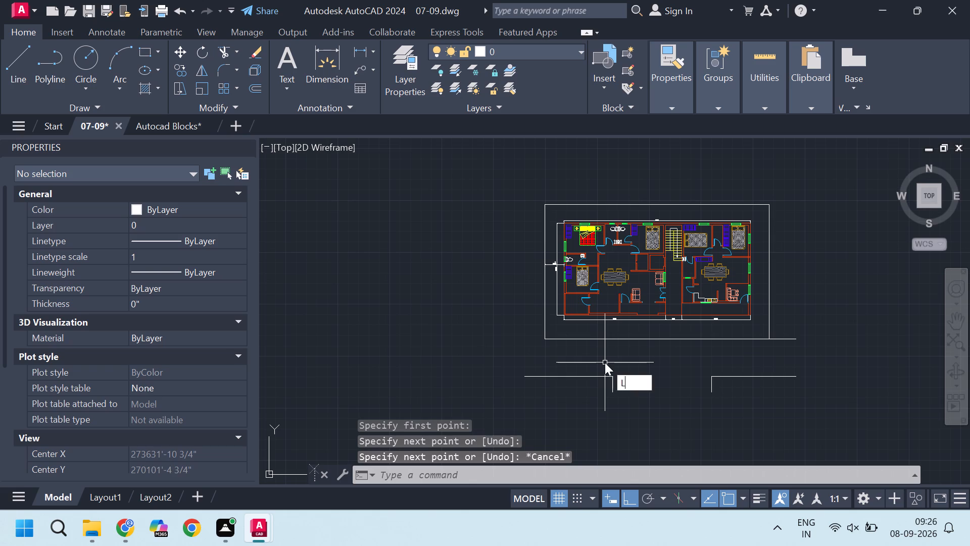
key(Return)
click(543, 338)
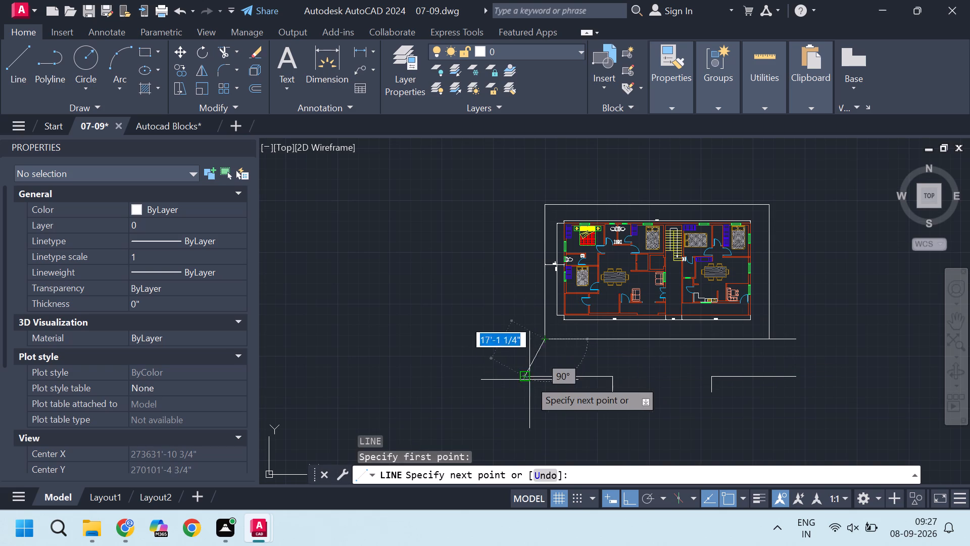
click(524, 342)
key(Escape)
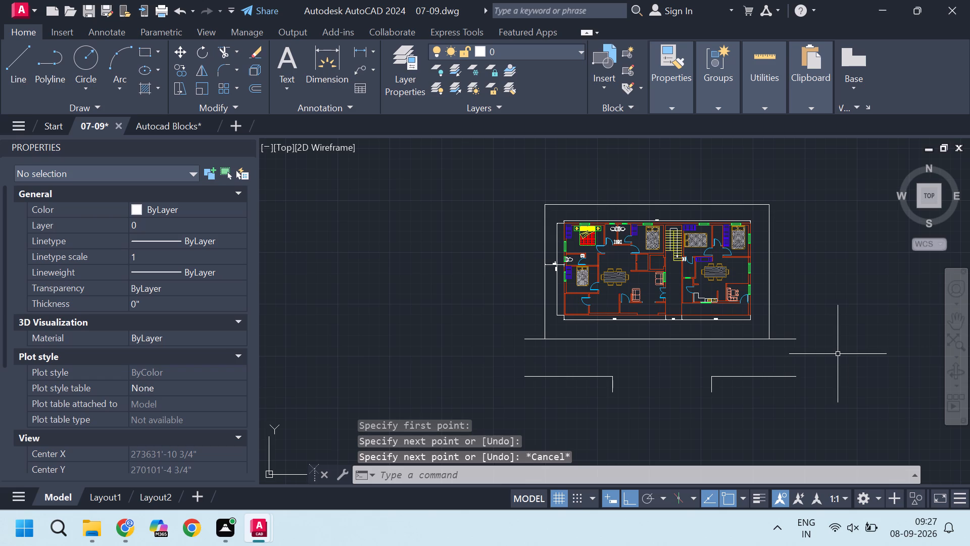
Add a breakline with symbol size 1' joining the right ends of the two horizontal lines, with the symbol at its midpoint.
text(BRE)
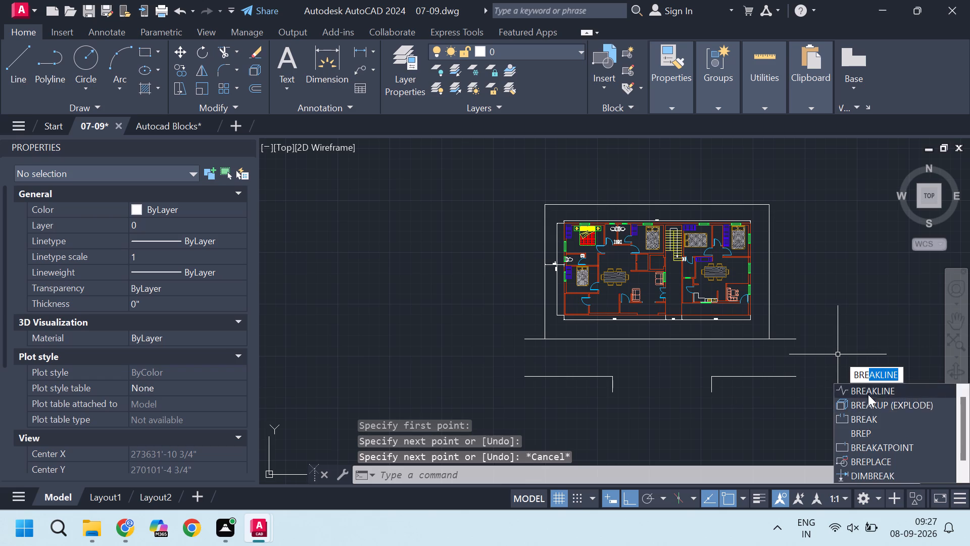
click(868, 387)
click(634, 475)
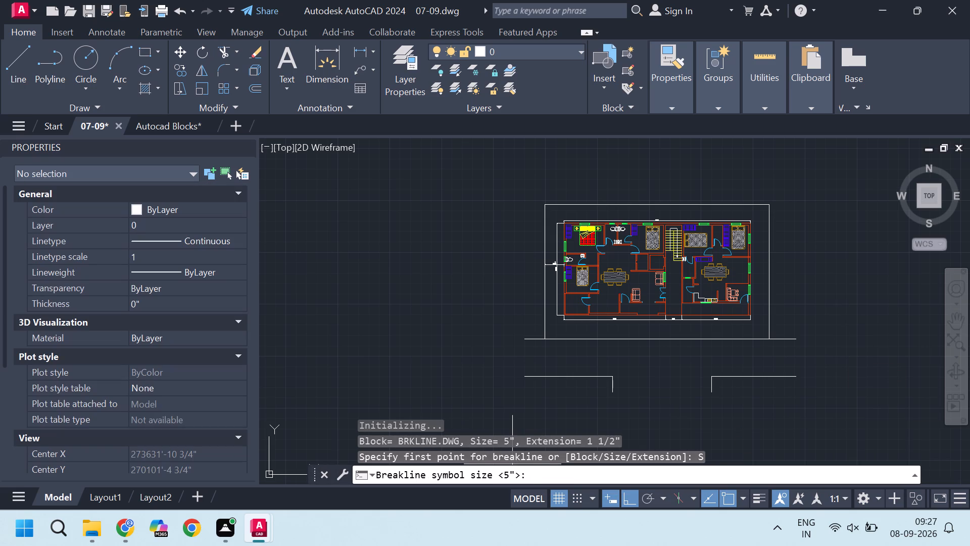
text(1')
key(Return)
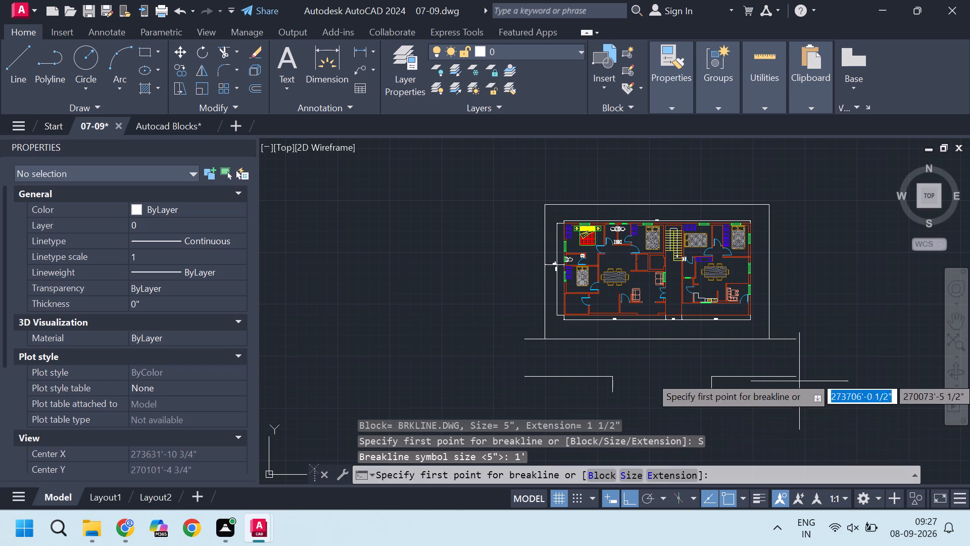
click(798, 375)
scroll(797, 351, up, 2)
click(798, 324)
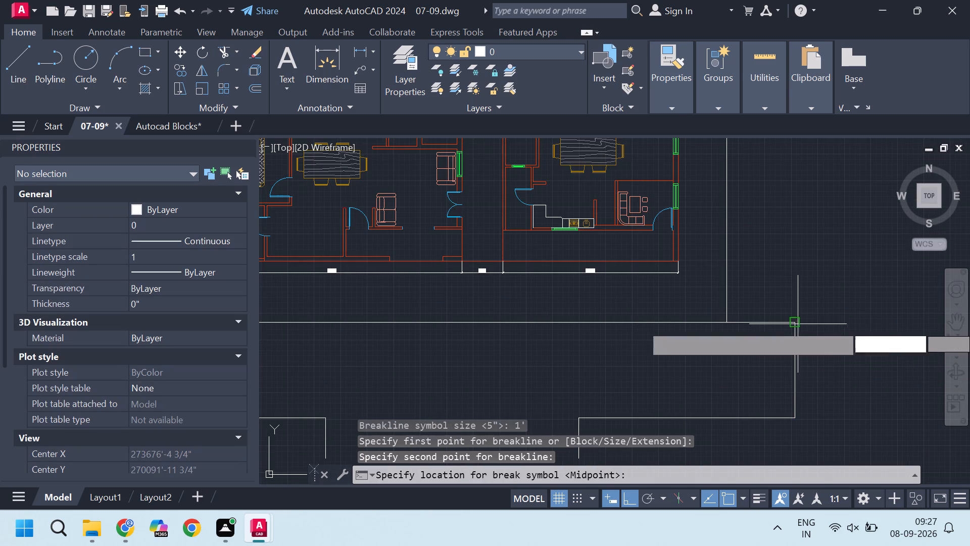
click(794, 369)
scroll(819, 377, up, 1)
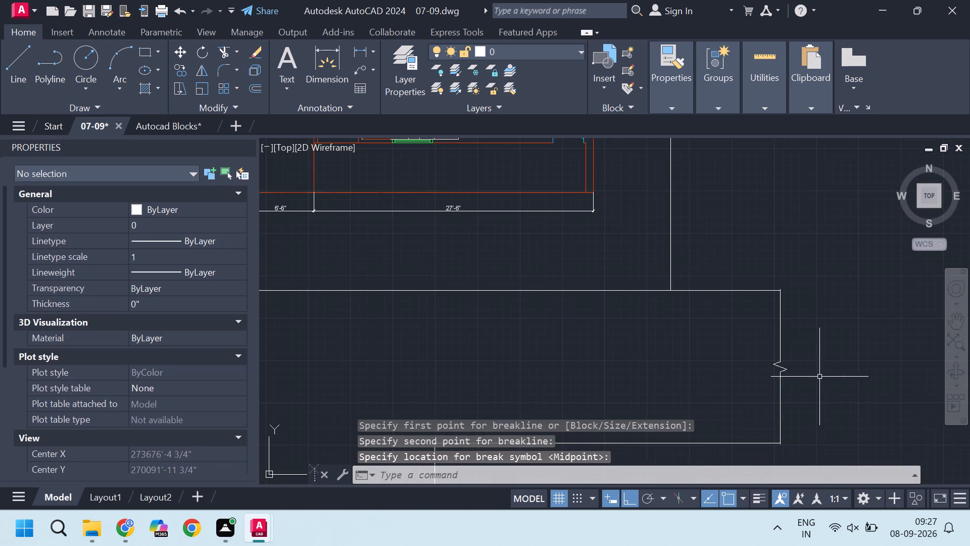
Add a breakline joining the left ends of the road strip's two horizontal lines, with the symbol at its midpoint.
scroll(817, 394, down, 2)
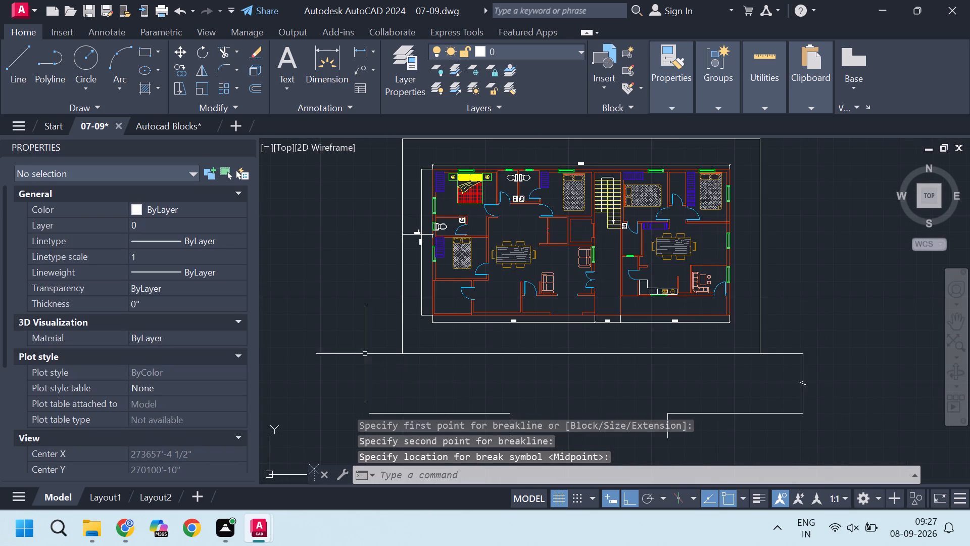
key(Return)
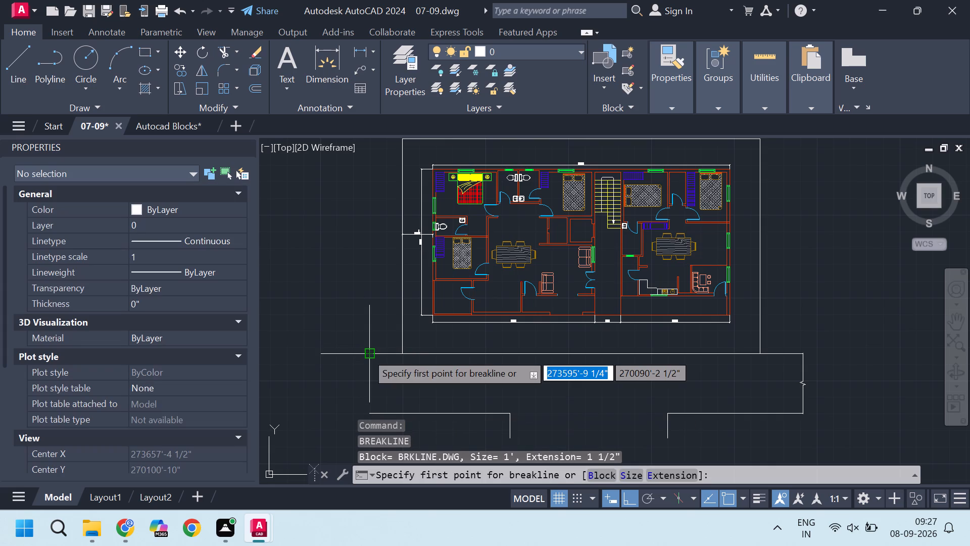
click(366, 353)
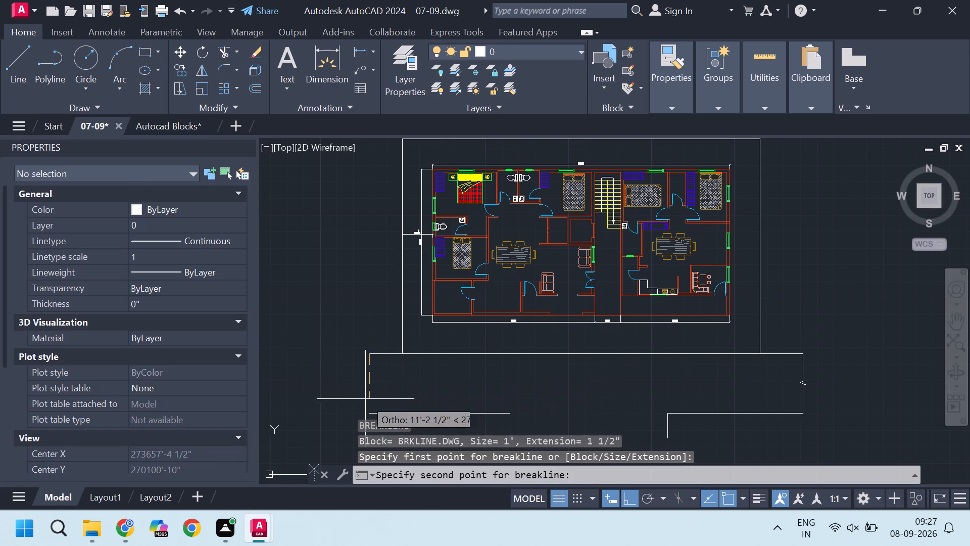
click(370, 412)
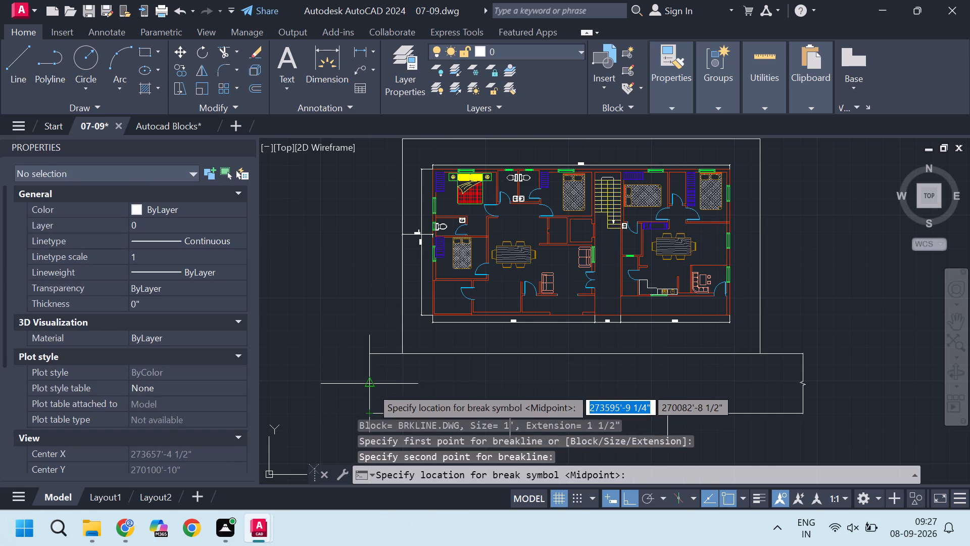
click(371, 387)
key(Escape)
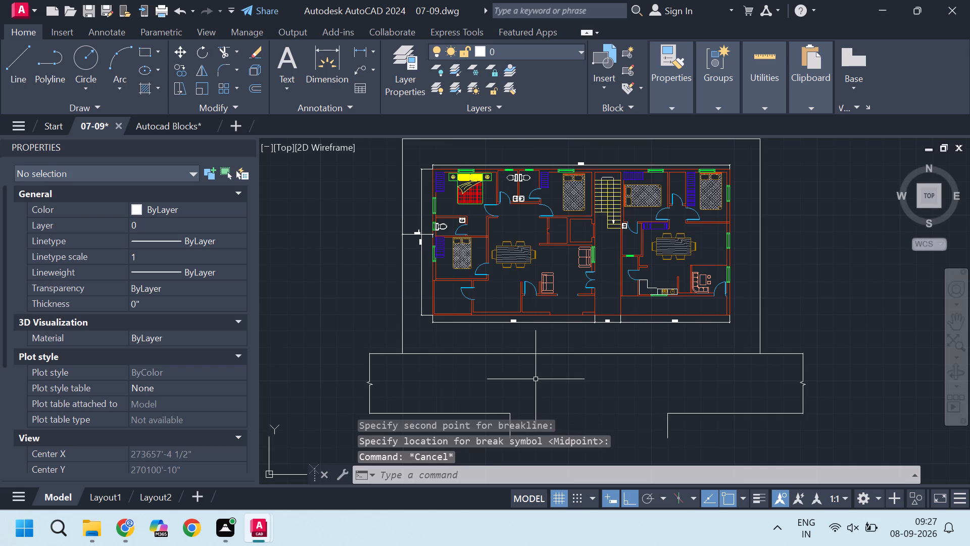
Add a horizontal linear dimension from the boundary's lower-left corner to the branch opening's left edge, placed just below the strip's lower line.
scroll(530, 375, down, 1)
scroll(508, 406, up, 2)
middle_drag(529, 381, 534, 350)
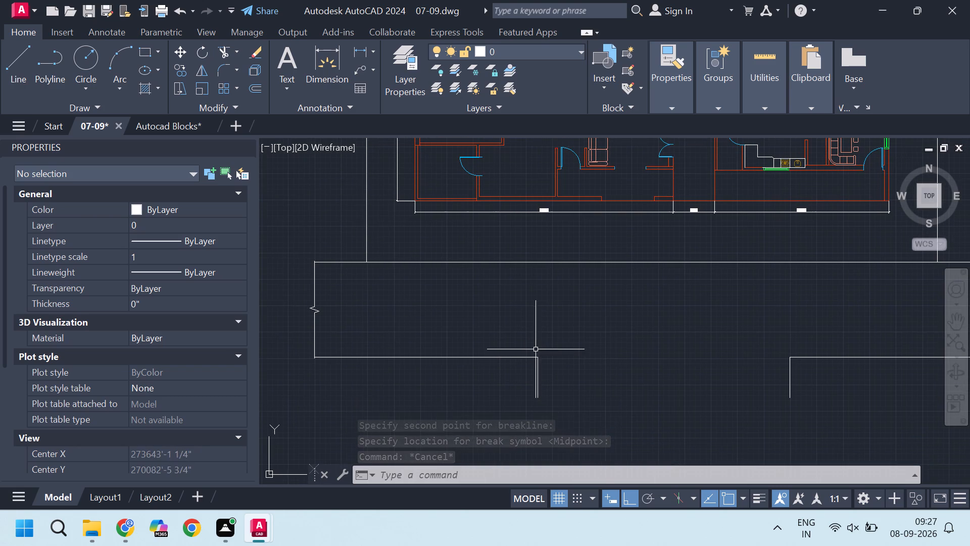
text(DLI)
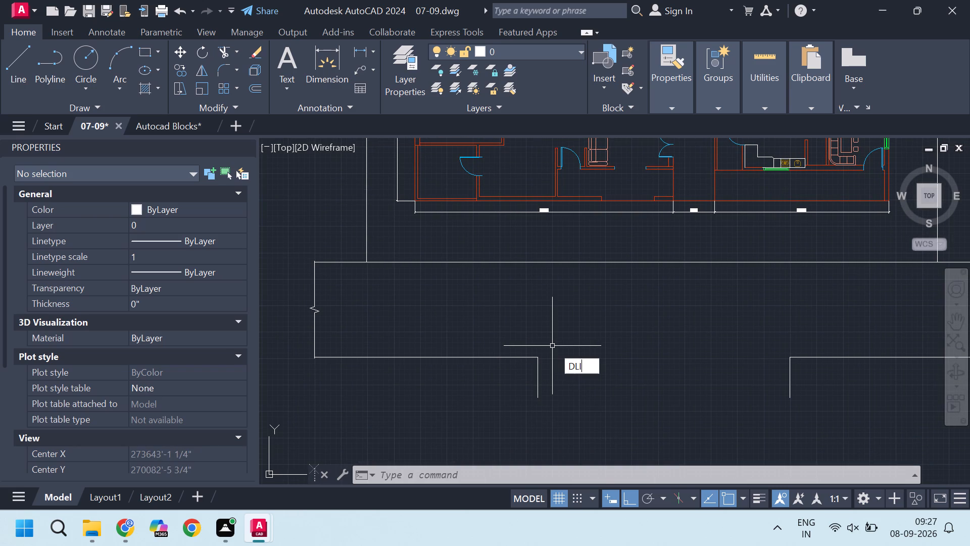
key(Return)
click(369, 260)
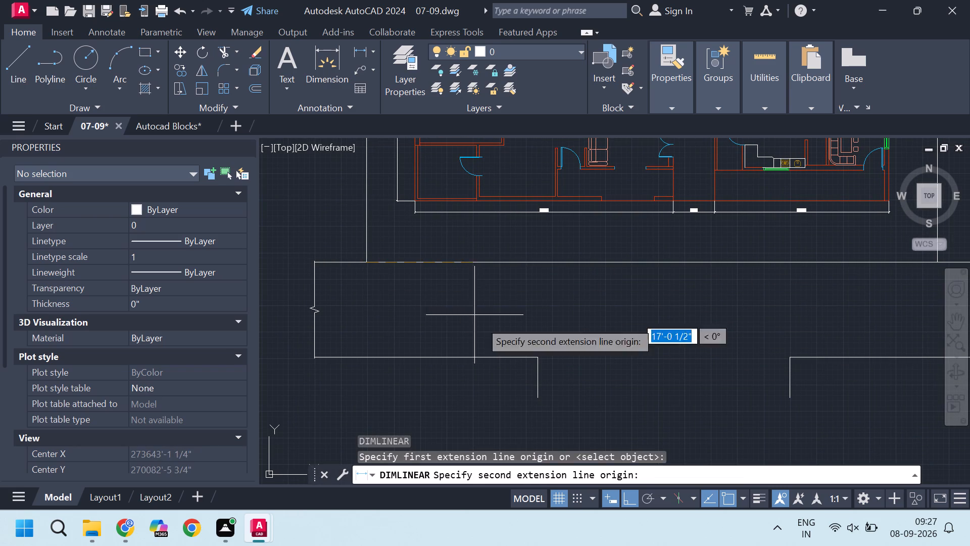
click(539, 355)
scroll(475, 382, up, 2)
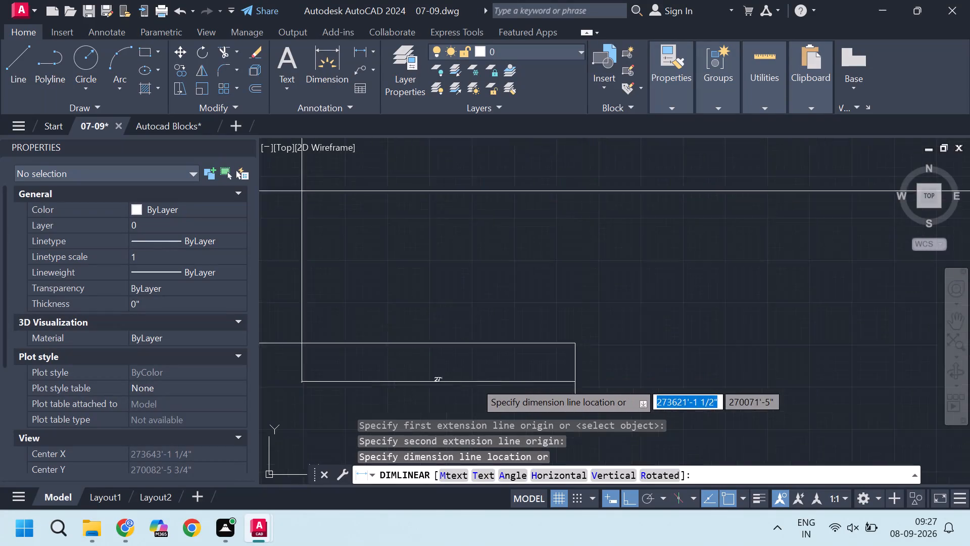
scroll(475, 382, up, 1)
scroll(470, 360, down, 1)
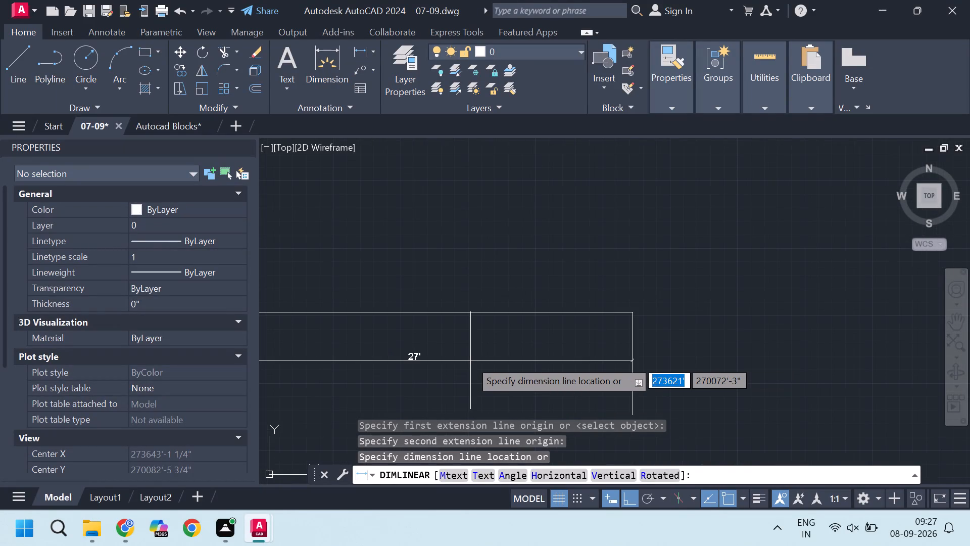
click(470, 360)
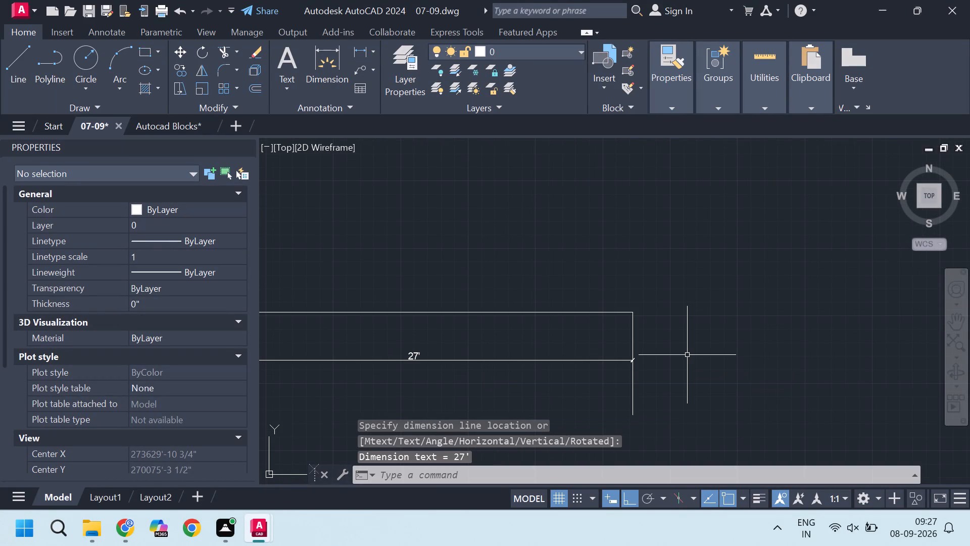
Continue the dimension chain across the branch opening to its right edge and on to the boundary's lower-right corner.
text(DC)
key(o)
key(Return)
scroll(705, 340, down, 4)
scroll(823, 336, up, 2)
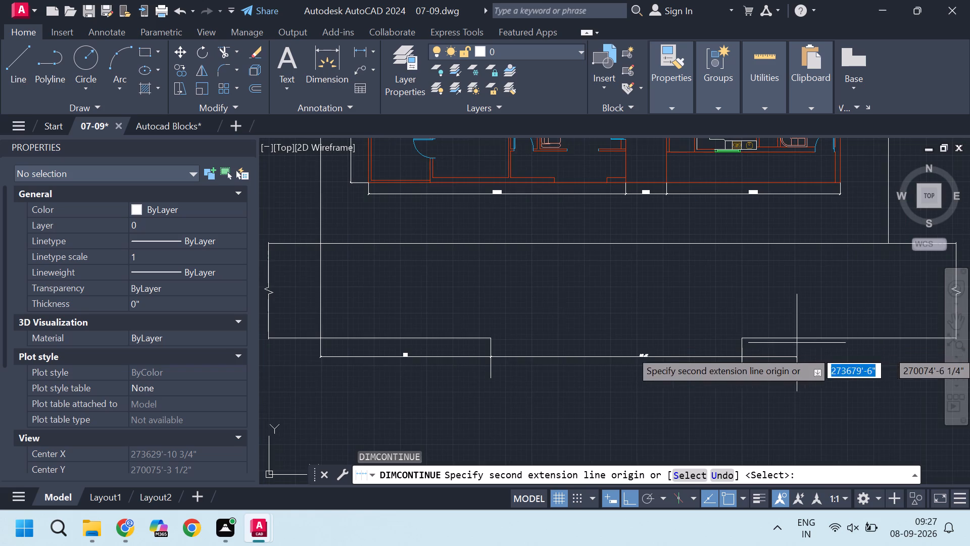
scroll(743, 358, up, 2)
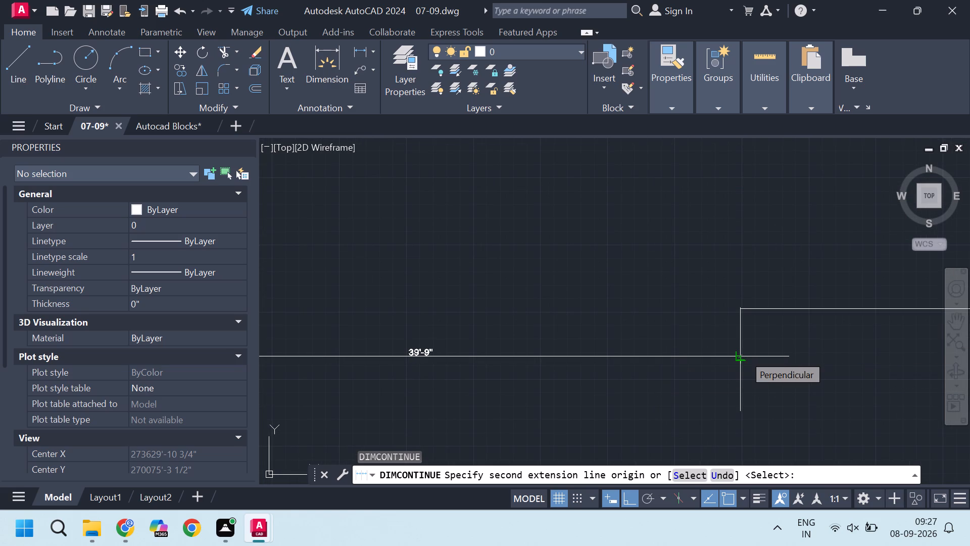
click(744, 354)
scroll(788, 350, down, 3)
scroll(850, 344, up, 3)
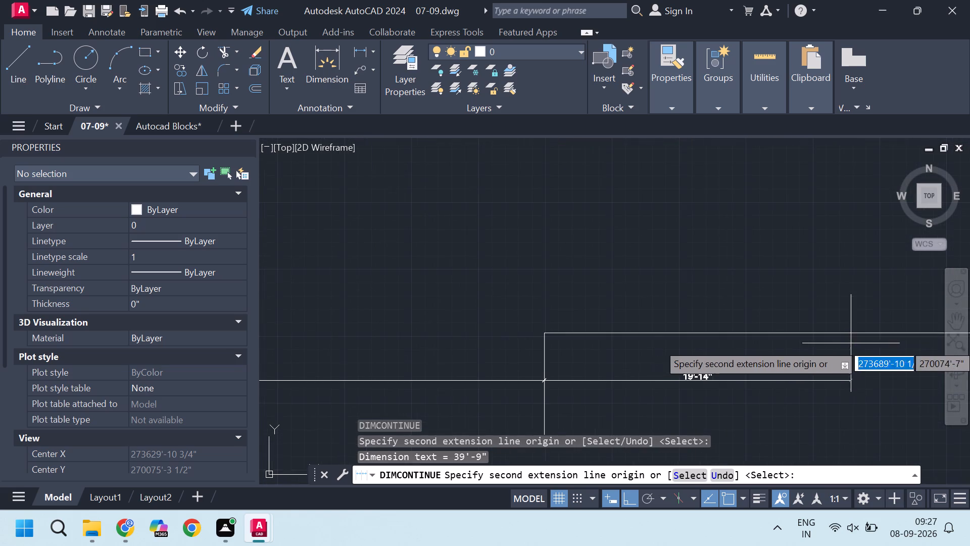
middle_drag(819, 349, 600, 352)
scroll(874, 338, up, 3)
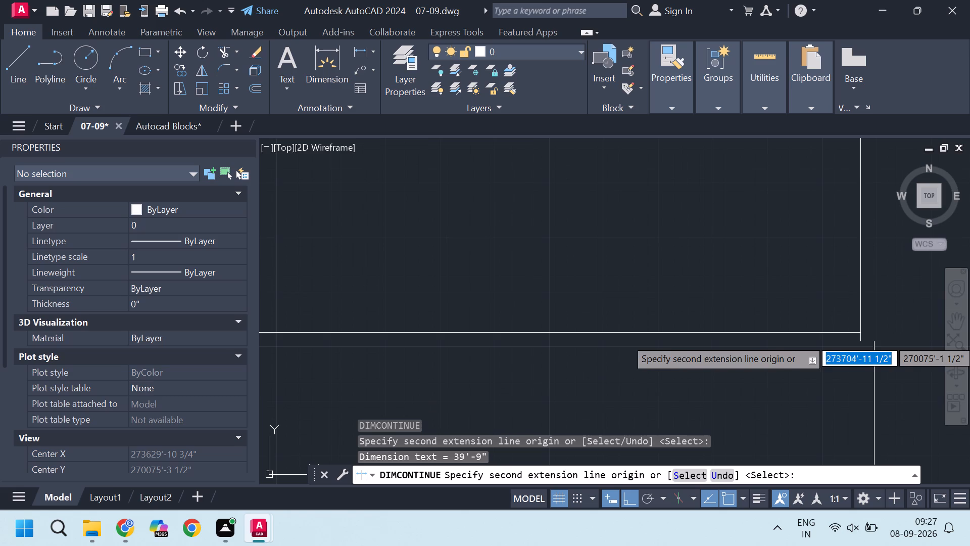
scroll(859, 336, down, 3)
scroll(804, 343, down, 3)
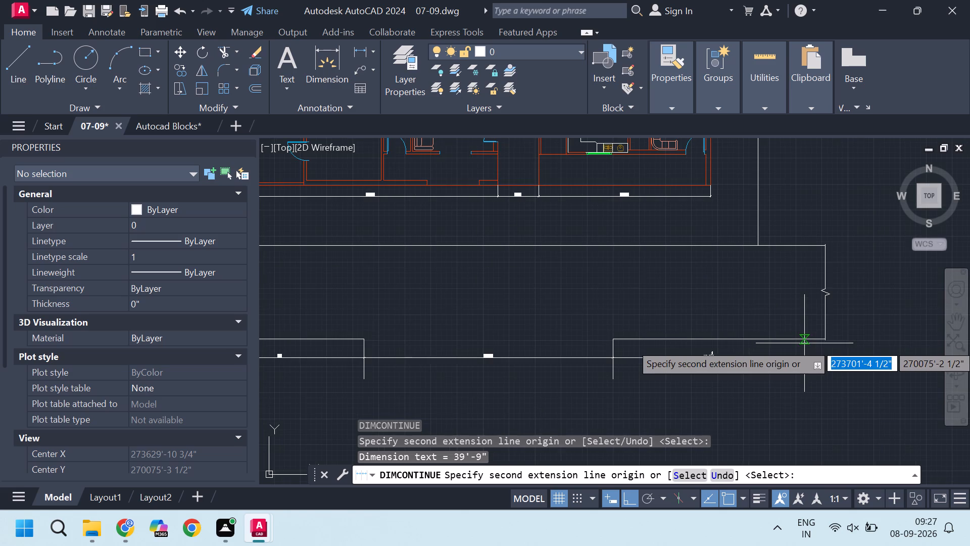
click(758, 248)
scroll(703, 354, up, 2)
key(Escape)
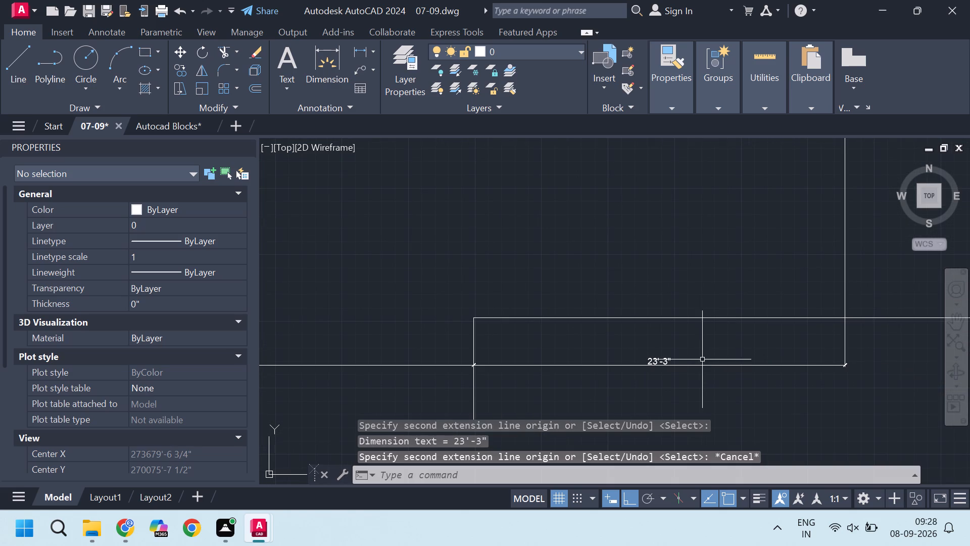
Examine the overall layout and the existing dimension between the left outer wall and the boundary.
scroll(696, 364, down, 3)
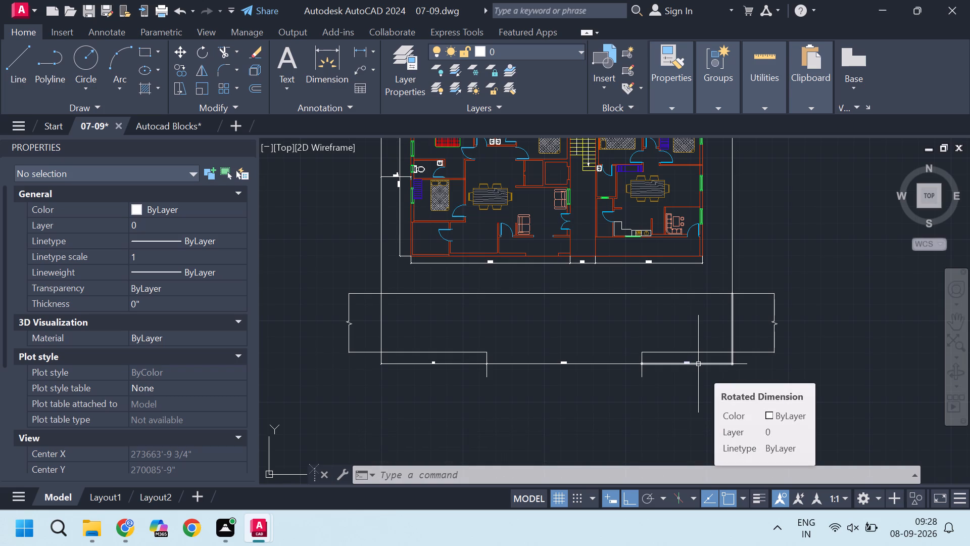
scroll(549, 342, down, 3)
scroll(553, 340, up, 2)
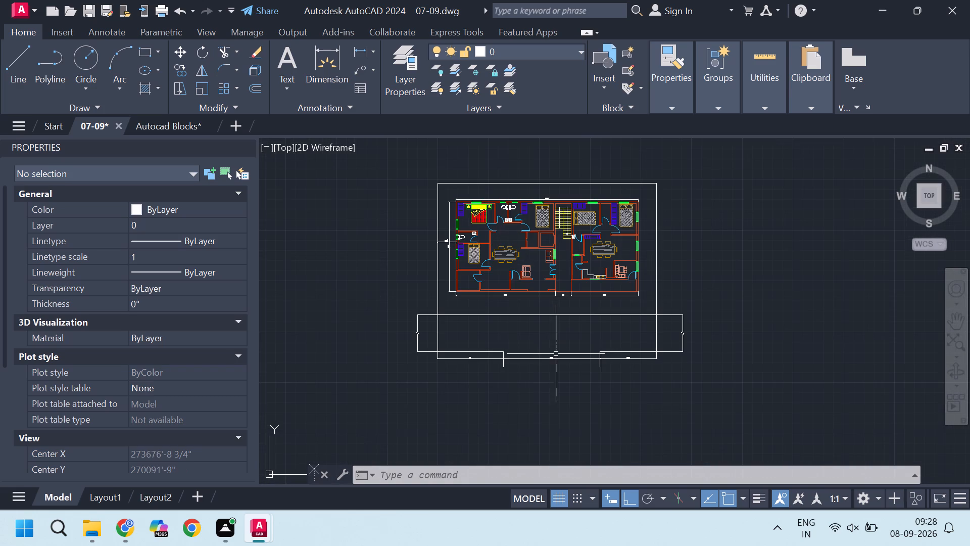
scroll(541, 322, down, 1)
scroll(518, 252, down, 1)
scroll(518, 252, up, 5)
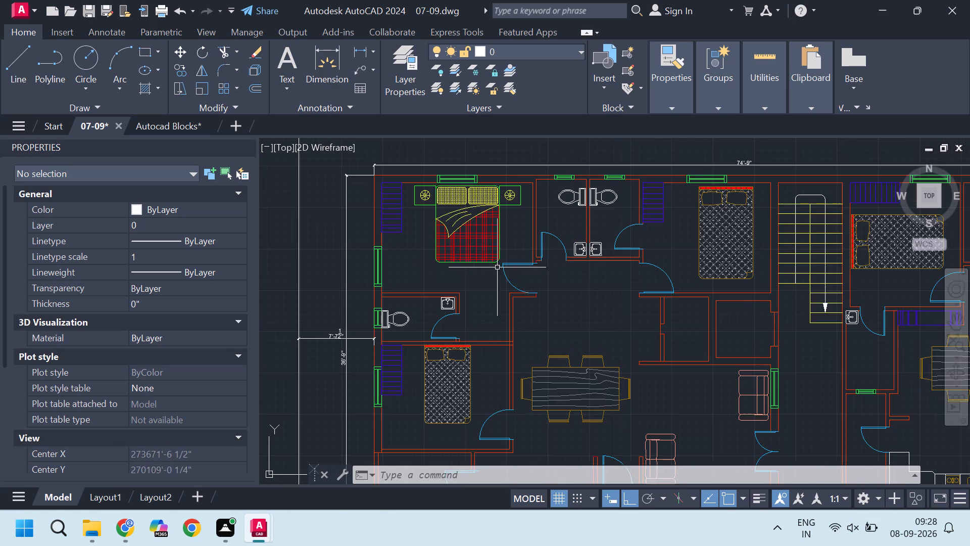
scroll(437, 297, down, 2)
scroll(405, 306, up, 4)
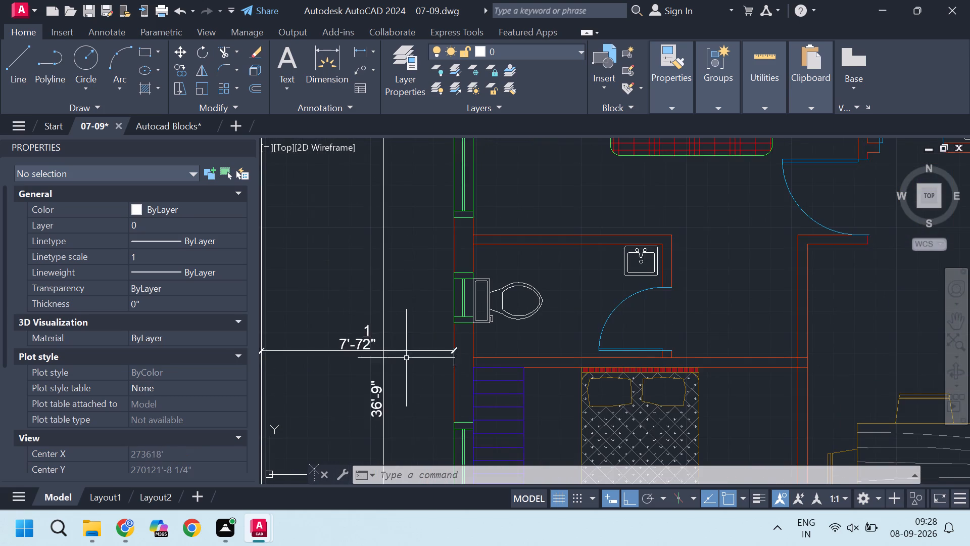
Add a vertical linear dimension between the floor plan's top outer wall and the boundary's top line.
scroll(407, 358, down, 3)
scroll(622, 240, up, 2)
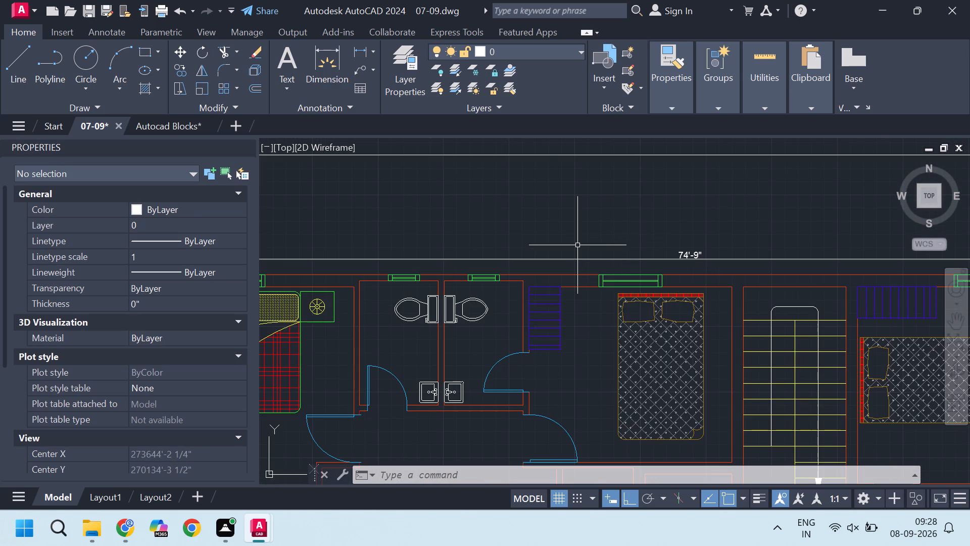
key(d)
text(LI)
key(Return)
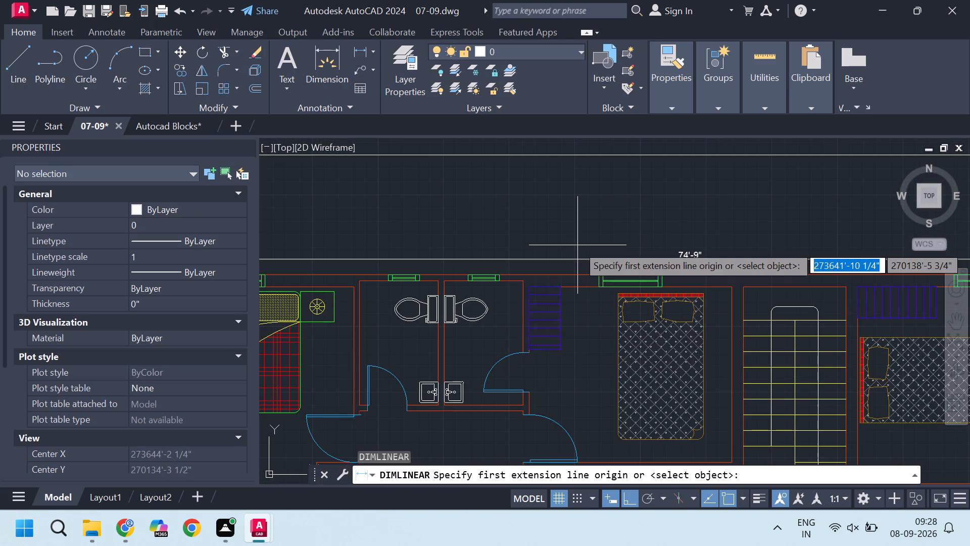
scroll(576, 245, down, 2)
scroll(606, 246, up, 1)
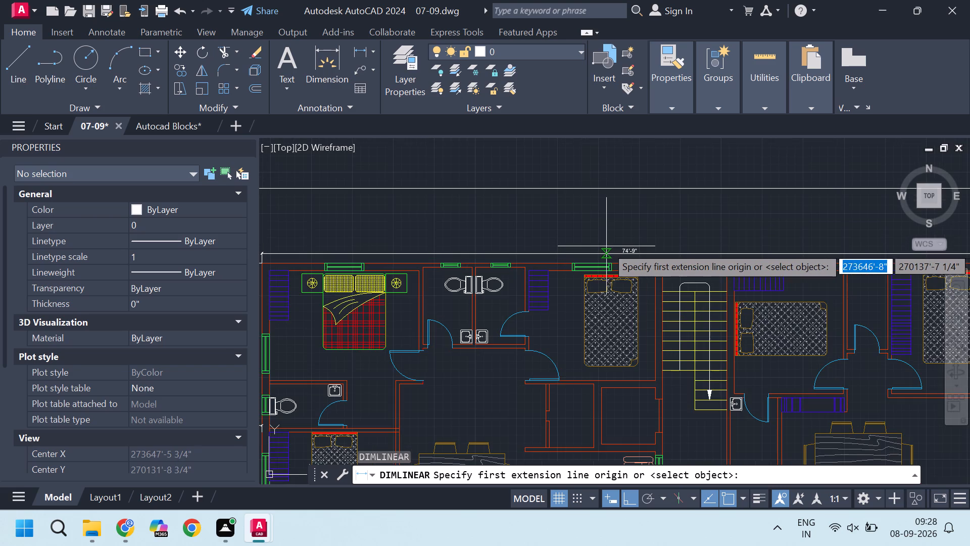
scroll(665, 258, up, 1)
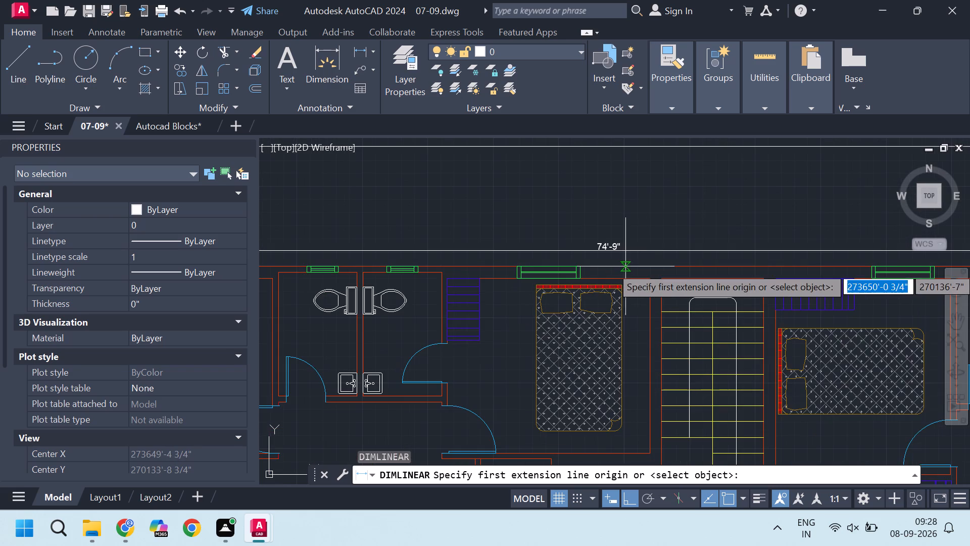
click(624, 266)
middle_drag(636, 199, 623, 241)
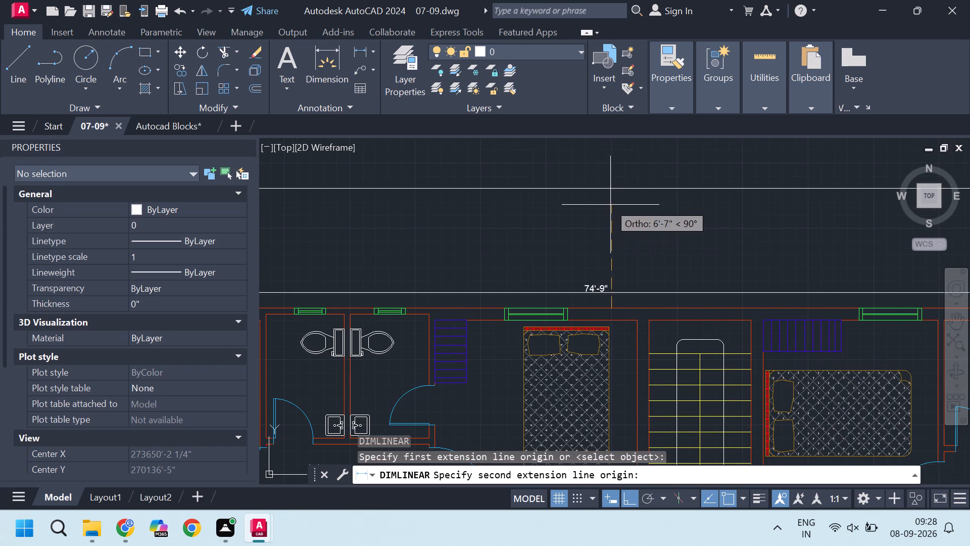
click(609, 189)
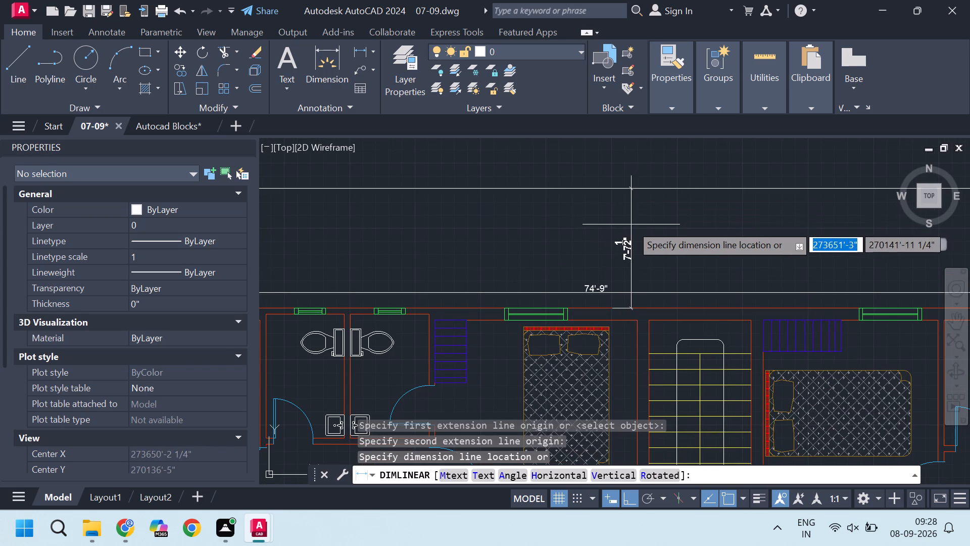
click(630, 225)
scroll(534, 232, down, 4)
scroll(655, 254, up, 2)
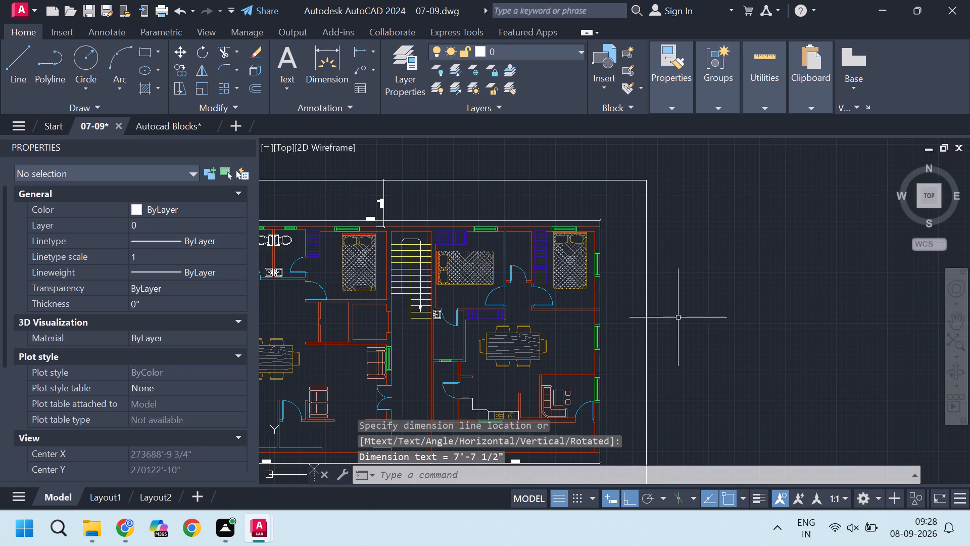
Add a horizontal linear dimension between the floor plan's right outer wall and the boundary's right line, just above a window.
key(Return)
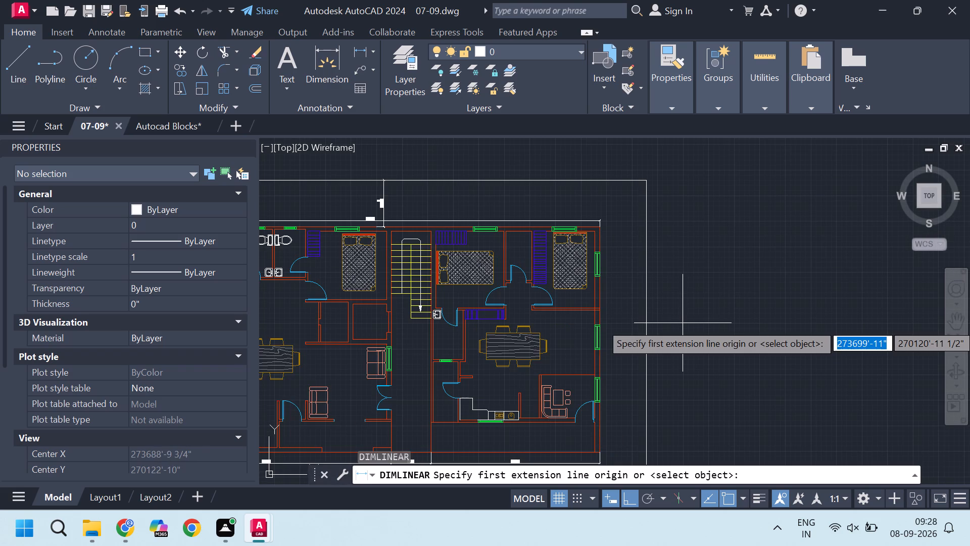
scroll(682, 324, up, 2)
scroll(515, 320, up, 1)
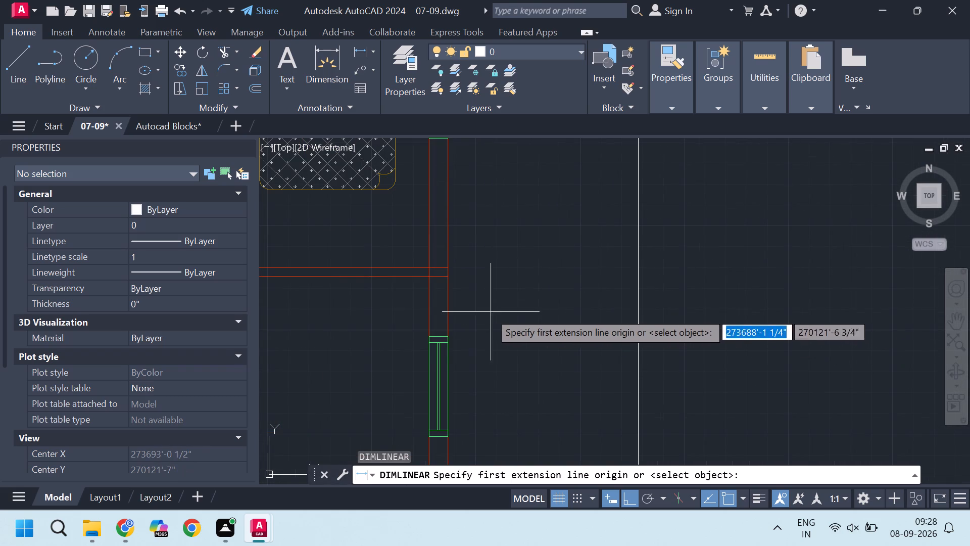
click(445, 300)
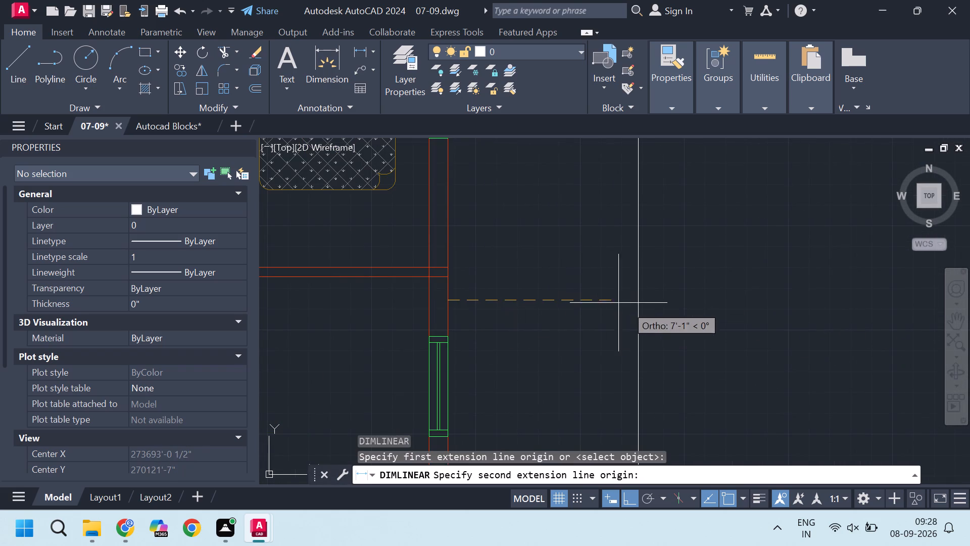
click(634, 297)
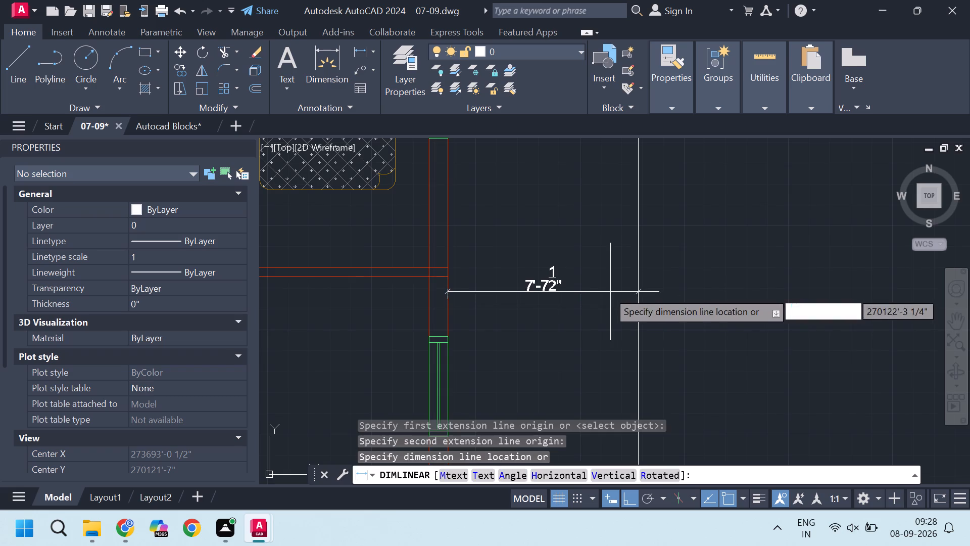
click(594, 286)
scroll(579, 302, down, 2)
scroll(538, 302, up, 4)
scroll(544, 295, down, 2)
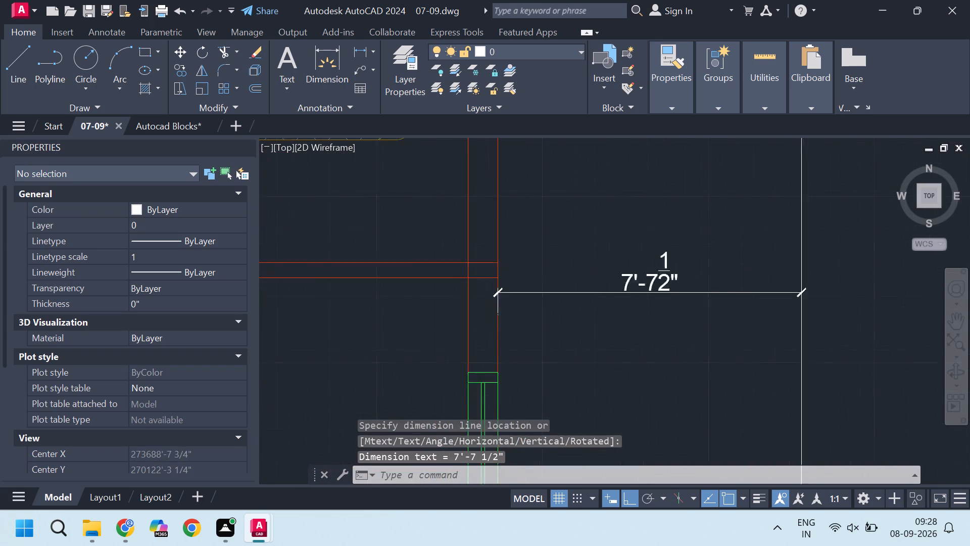
middle_drag(566, 248, 567, 299)
key(Escape)
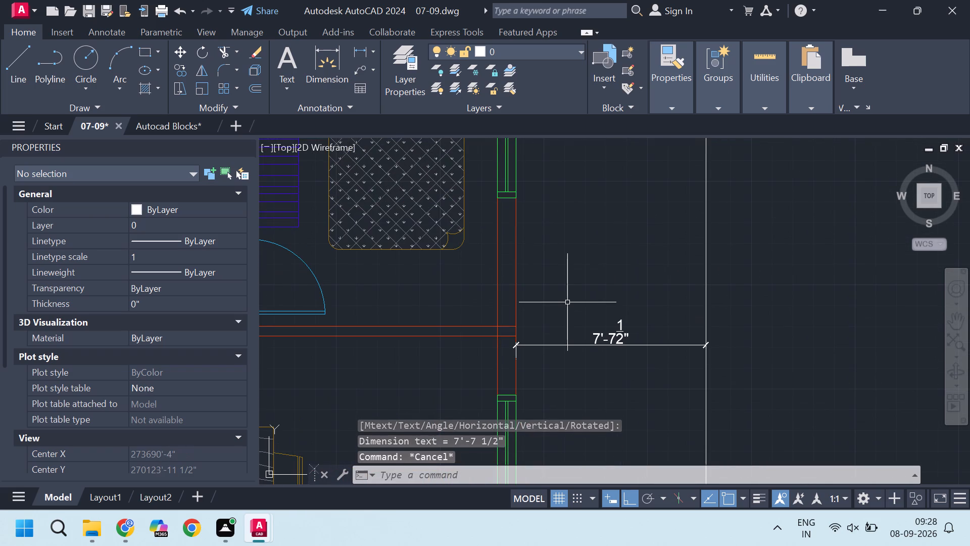
Trim the overlapping wall lines where the partition below the right-hand bedroom meets the right outer wall.
key(Escape)
text(TR)
key(Return)
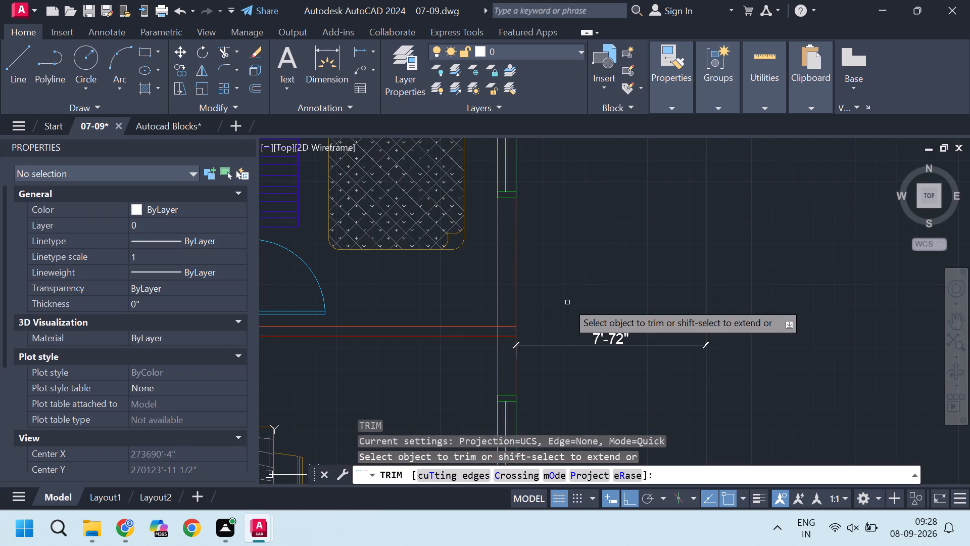
scroll(482, 342, up, 2)
scroll(538, 298, up, 1)
click(548, 291)
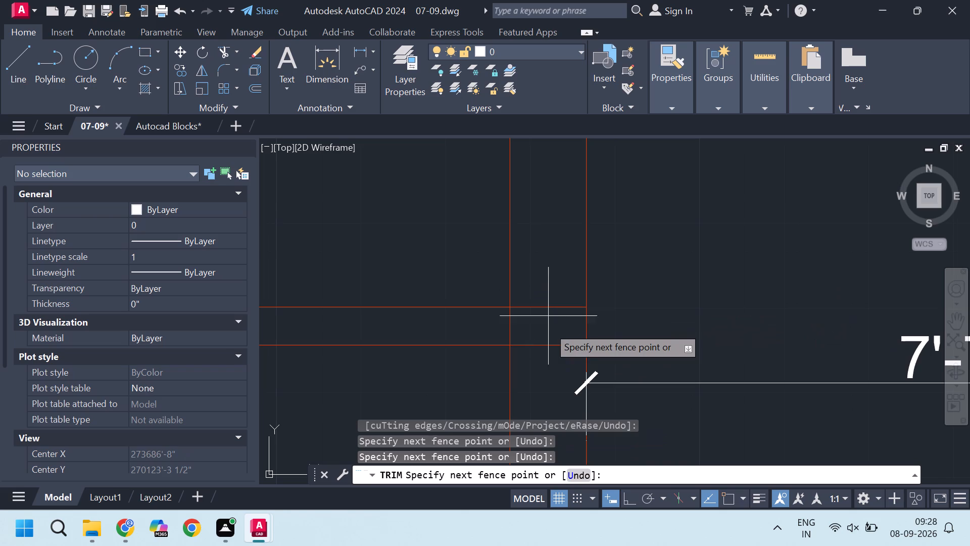
click(550, 356)
click(539, 333)
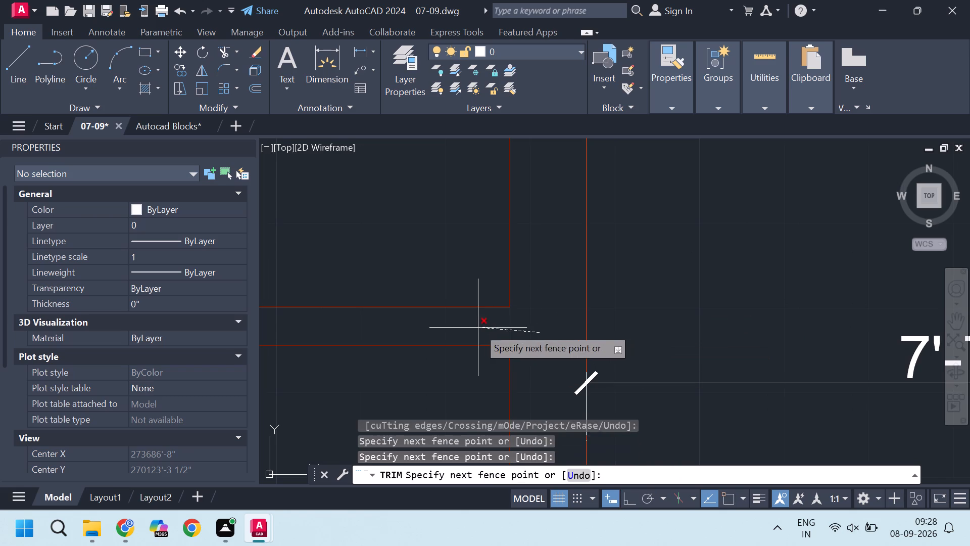
click(478, 328)
Inspect the floor plan's wall junctions, from the kitchen and sitting area across the layout, for untrimmed lines.
scroll(512, 261, down, 7)
scroll(520, 252, up, 3)
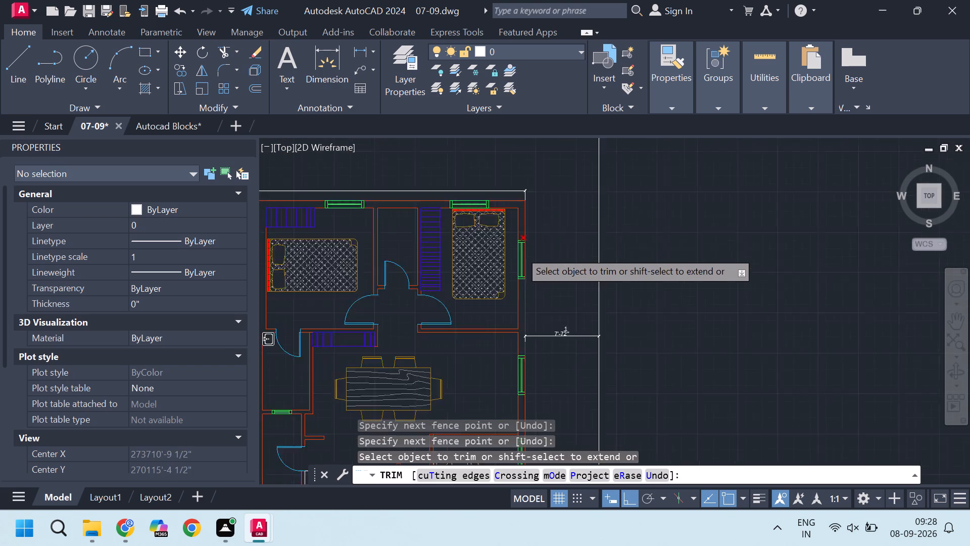
scroll(589, 197, down, 3)
scroll(566, 260, up, 2)
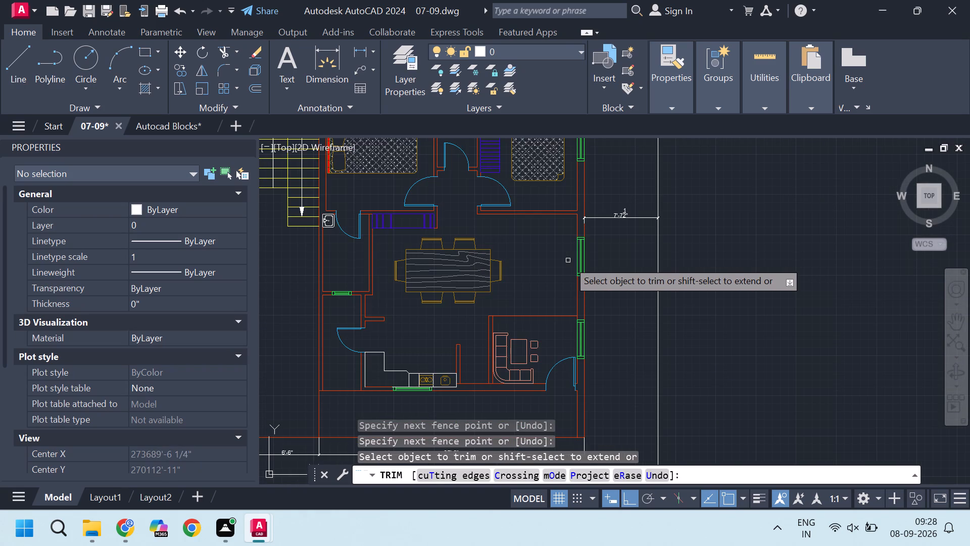
scroll(537, 360, up, 2)
scroll(461, 299, down, 1)
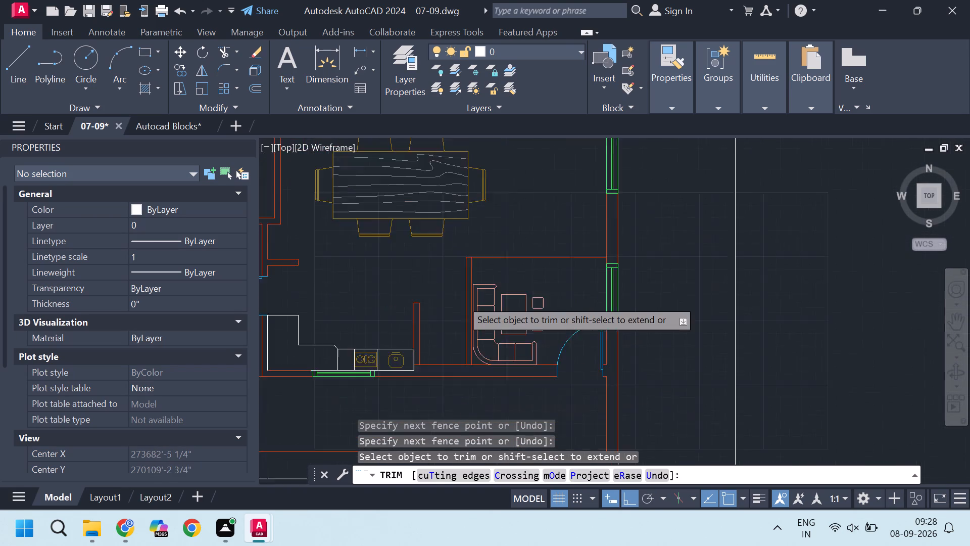
scroll(461, 299, down, 1)
scroll(415, 331, up, 3)
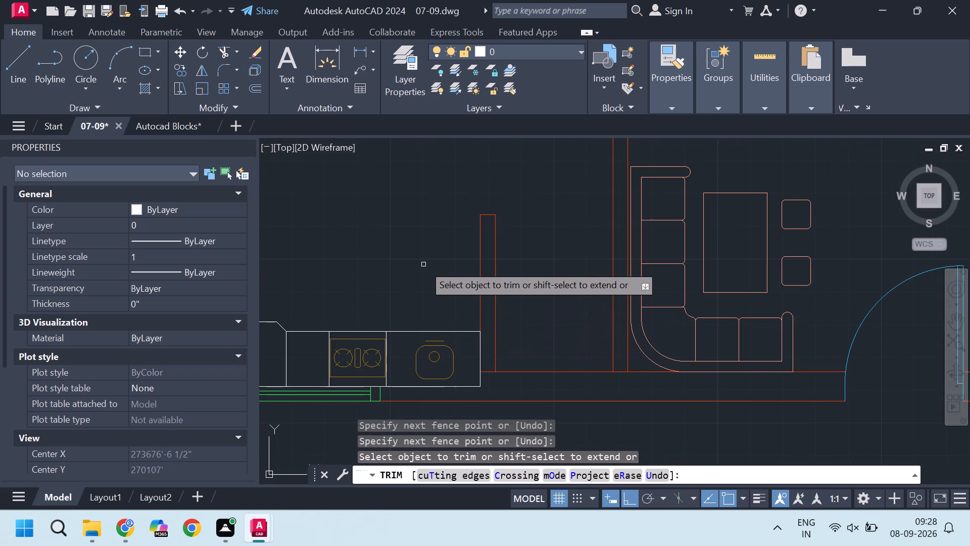
scroll(427, 263, down, 2)
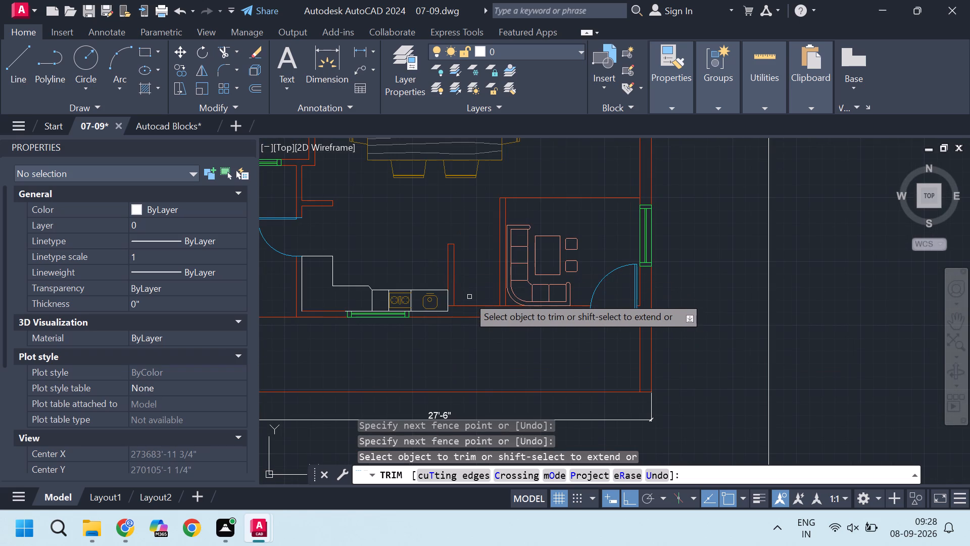
scroll(468, 294, down, 1)
scroll(468, 294, up, 4)
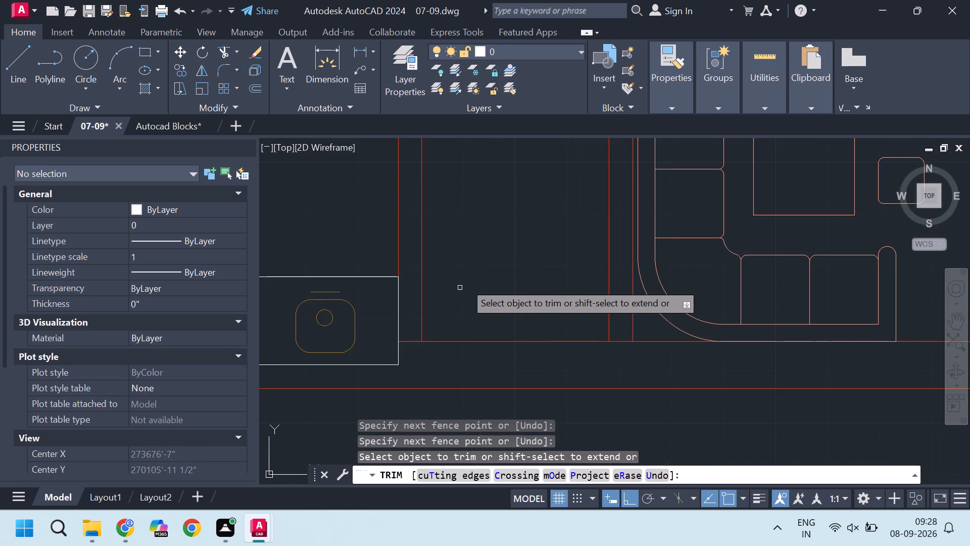
scroll(475, 267, down, 3)
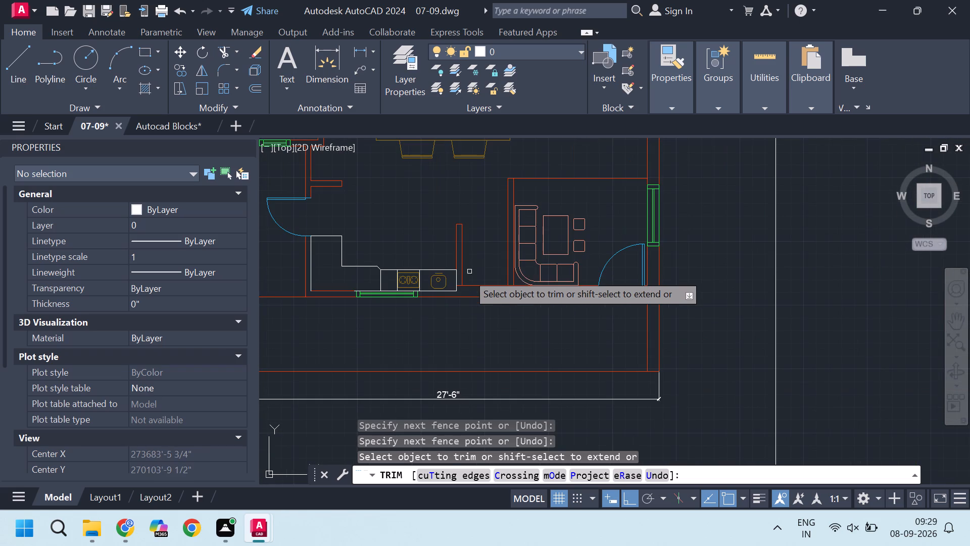
scroll(466, 275, up, 3)
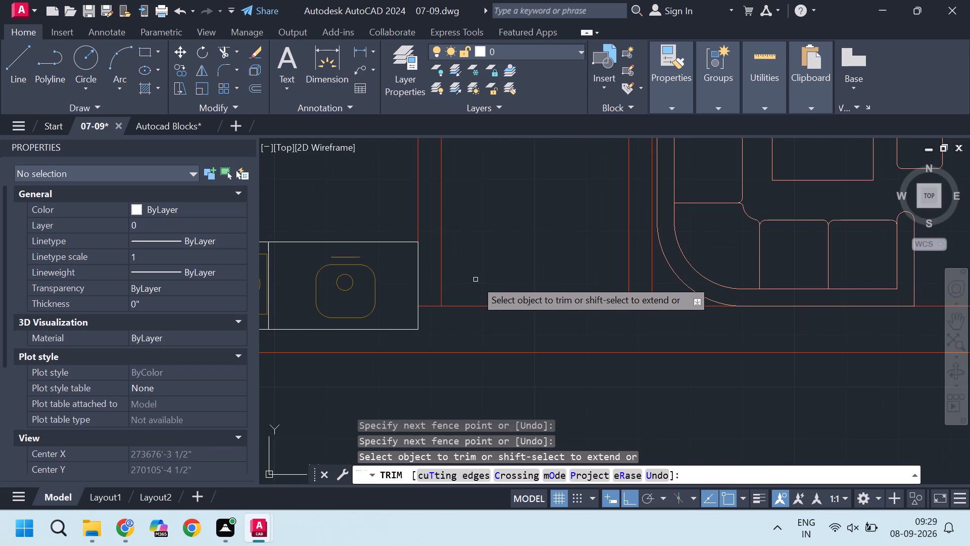
scroll(475, 280, down, 4)
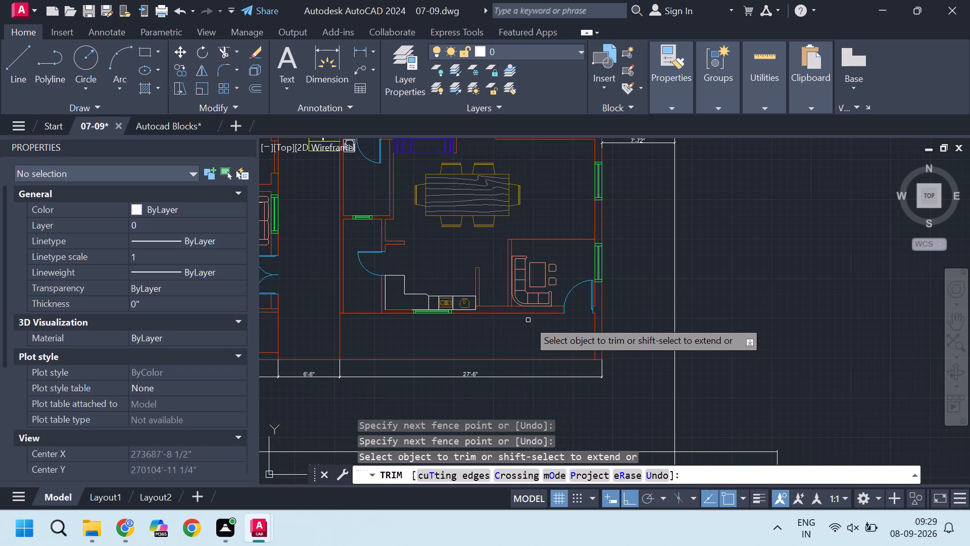
scroll(528, 320, down, 1)
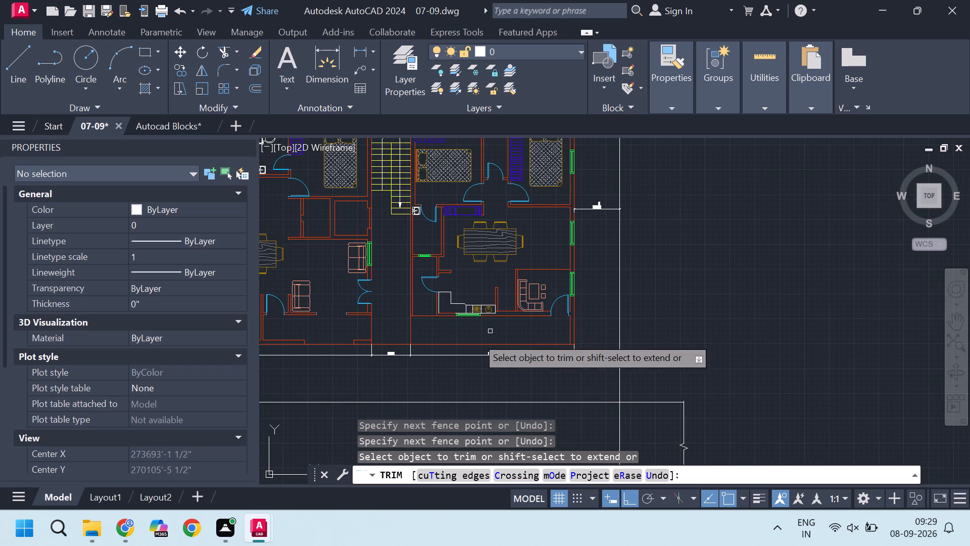
middle_drag(741, 245, 752, 283)
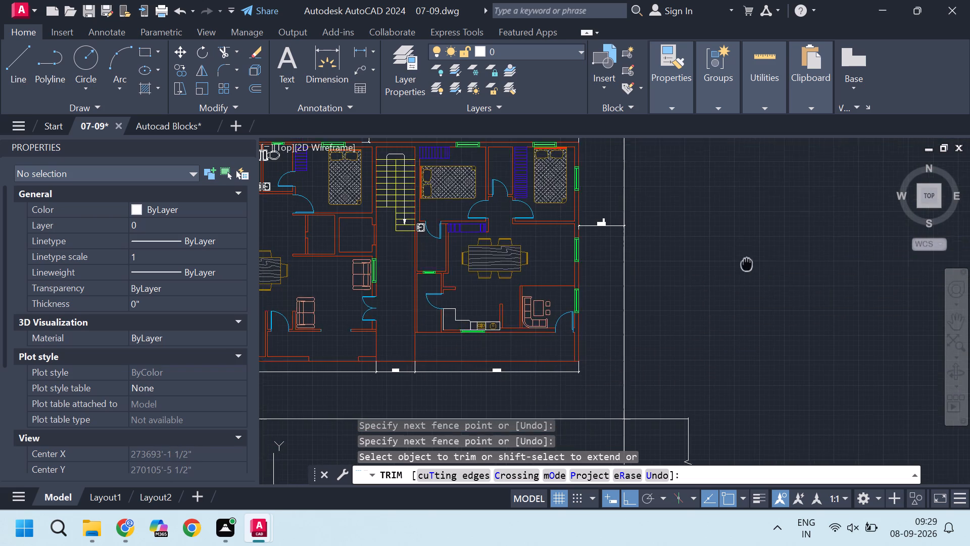
middle_drag(752, 283, 757, 307)
middle_drag(727, 245, 754, 275)
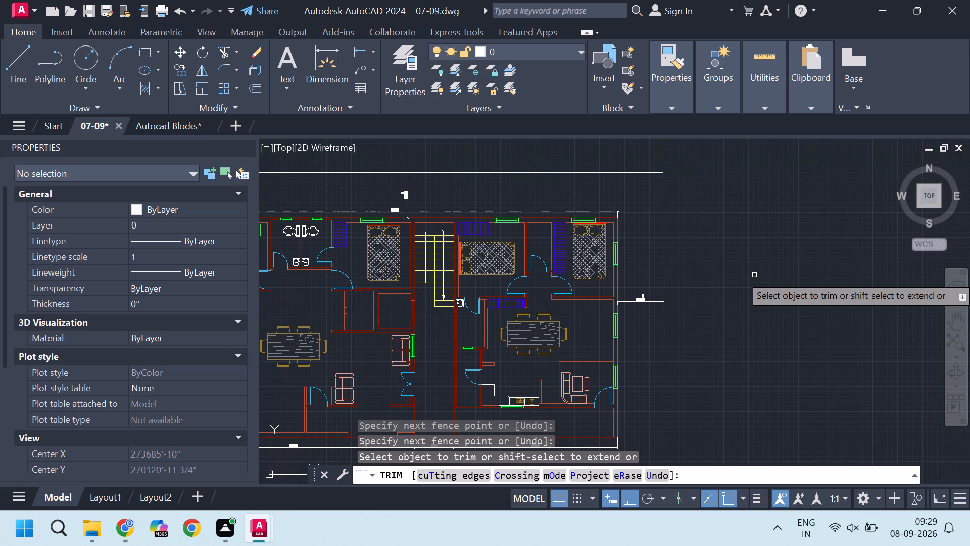
middle_drag(741, 302, 819, 283)
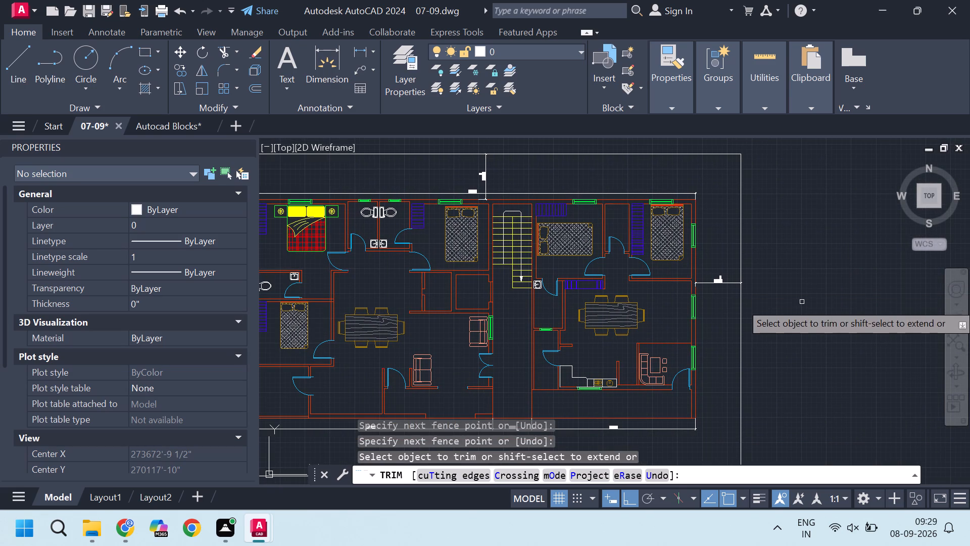
middle_drag(802, 303, 837, 279)
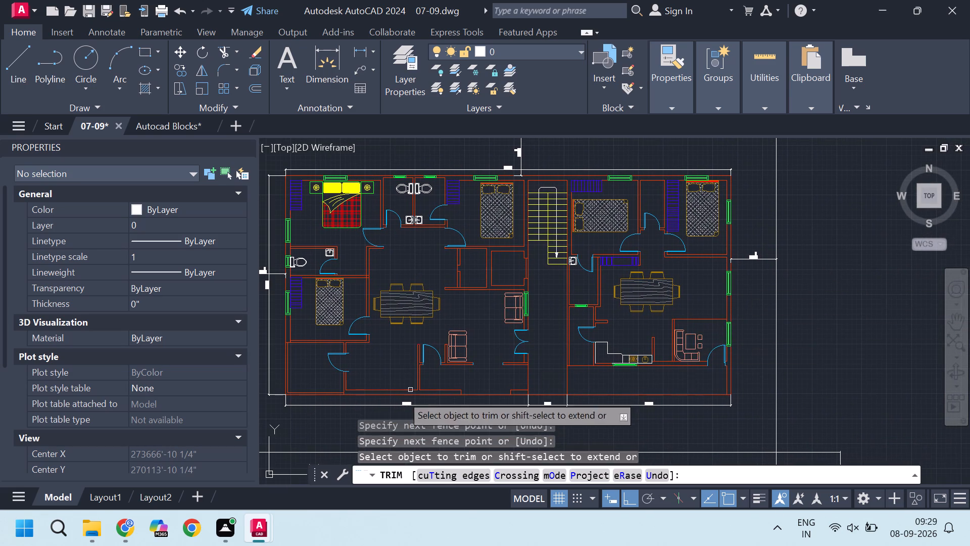
Trim the leftover line where the lower-left room's right wall meets the bottom outer wall.
scroll(374, 397, up, 4)
scroll(281, 397, up, 1)
middle_drag(283, 397, 435, 379)
scroll(435, 379, up, 2)
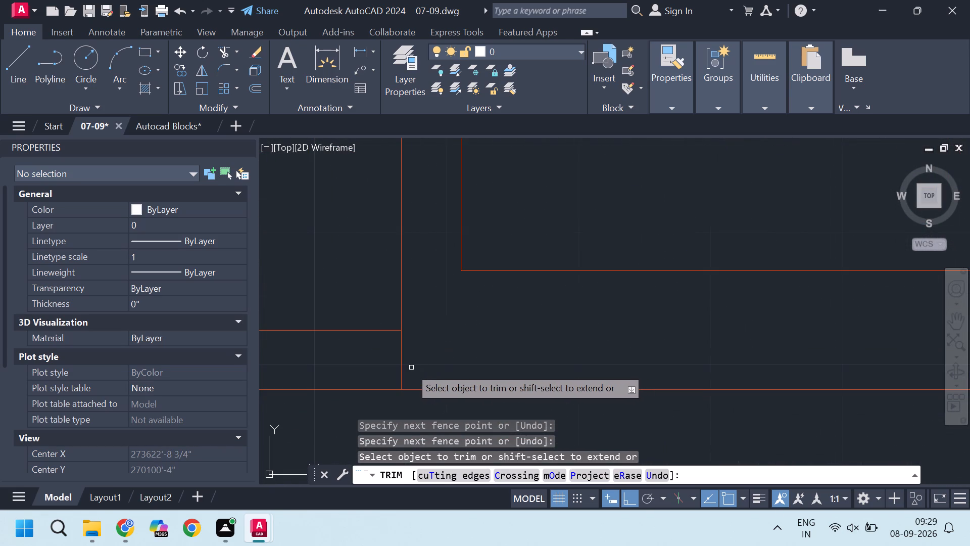
click(400, 363)
Trim the overlapping lines where the lower-left bedroom's bottom wall meets the left outer wall.
scroll(407, 364, down, 8)
scroll(355, 293, up, 1)
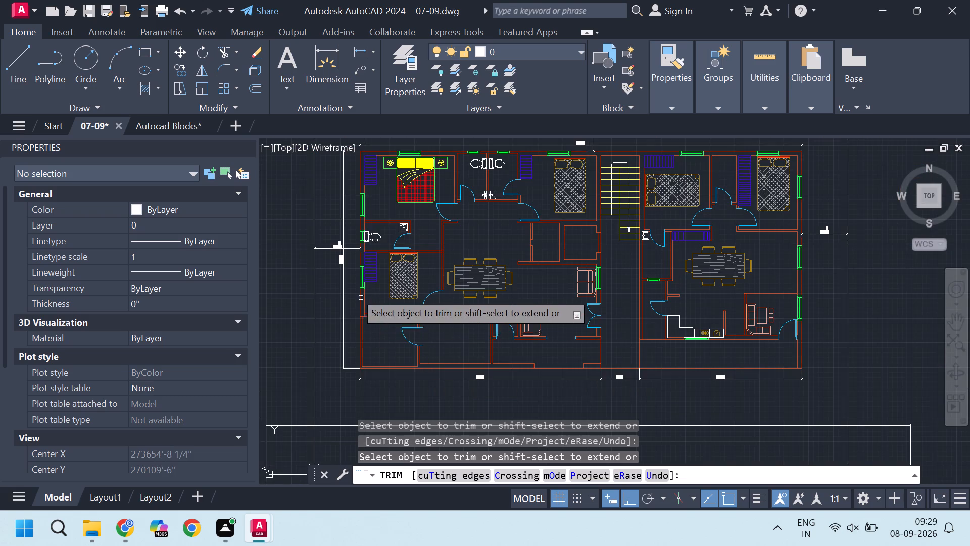
scroll(355, 292, up, 2)
scroll(384, 386, up, 2)
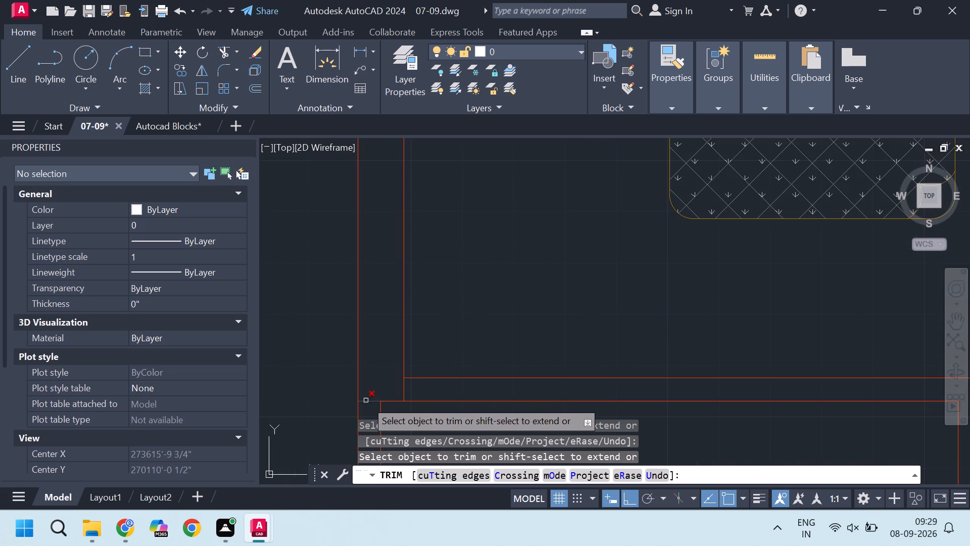
click(366, 400)
click(403, 388)
scroll(403, 388, down, 4)
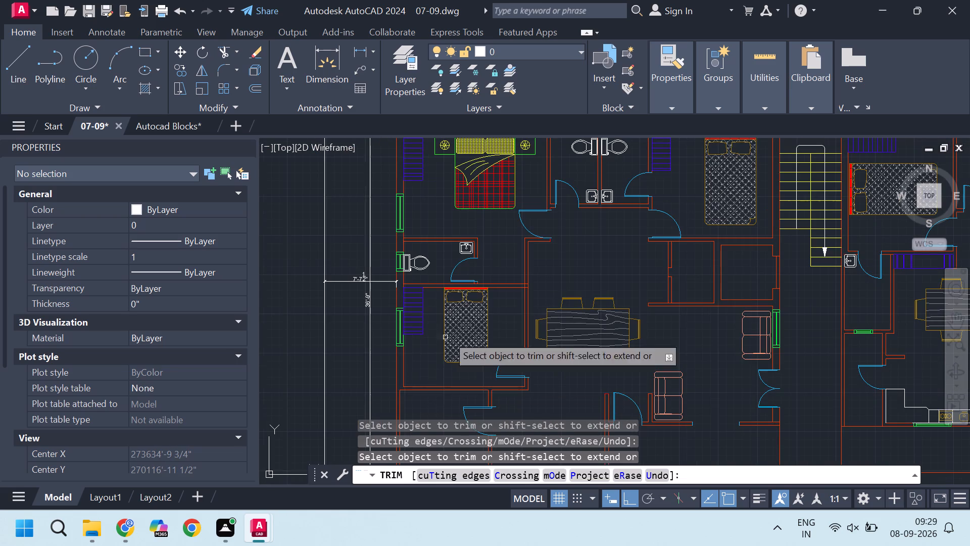
Trim the left outer wall's inner line at its junctions with the left bathroom's upper and lower walls.
scroll(430, 212, up, 2)
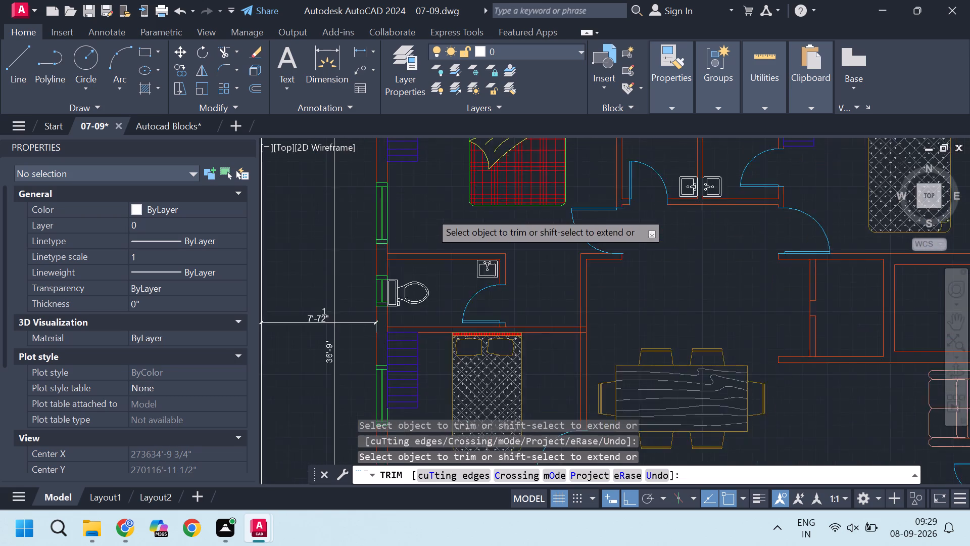
scroll(359, 270, up, 2)
click(365, 285)
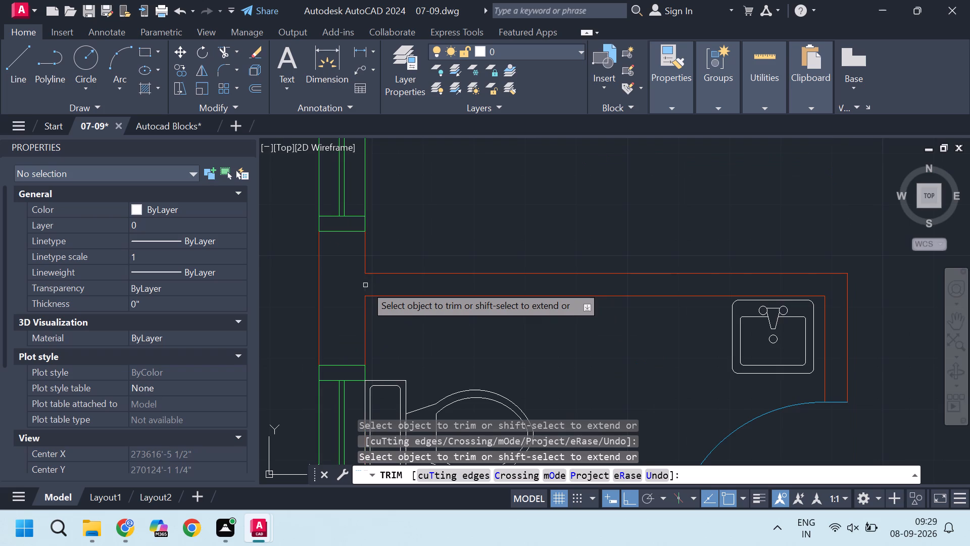
scroll(365, 285, down, 3)
scroll(364, 360, up, 3)
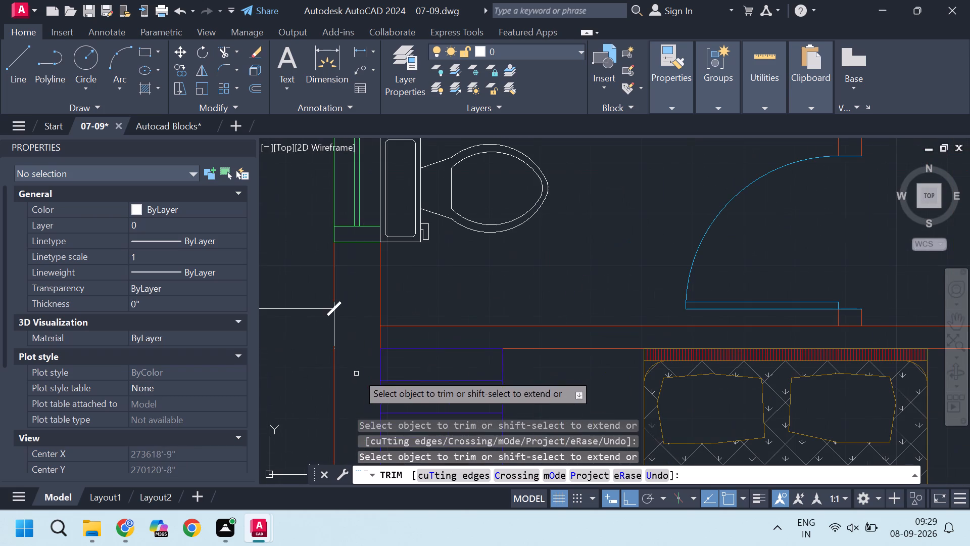
click(378, 337)
Trim the overlapping lines where the wall between the left bathroom and lower bedroom meets the bedroom's right wall.
scroll(378, 337, down, 3)
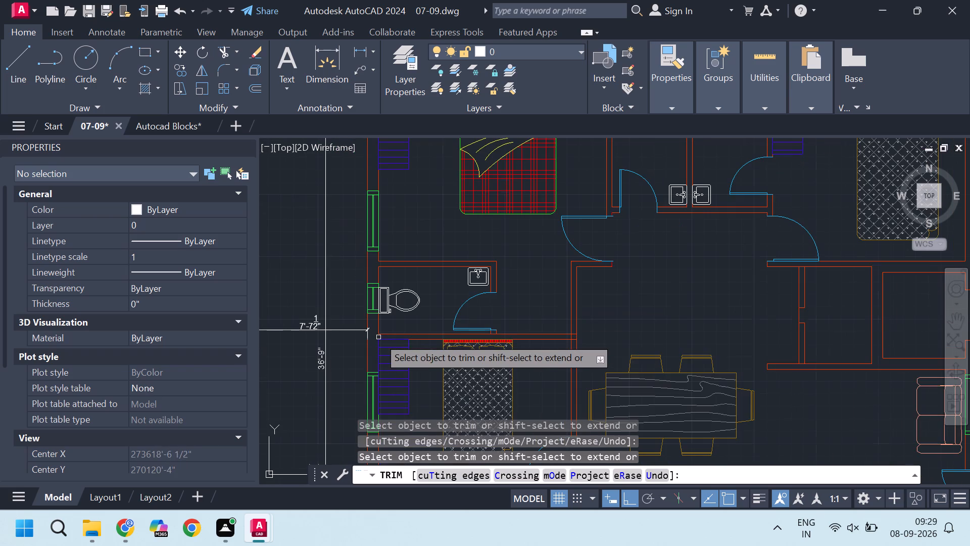
scroll(597, 334, up, 3)
scroll(542, 344, up, 2)
click(519, 302)
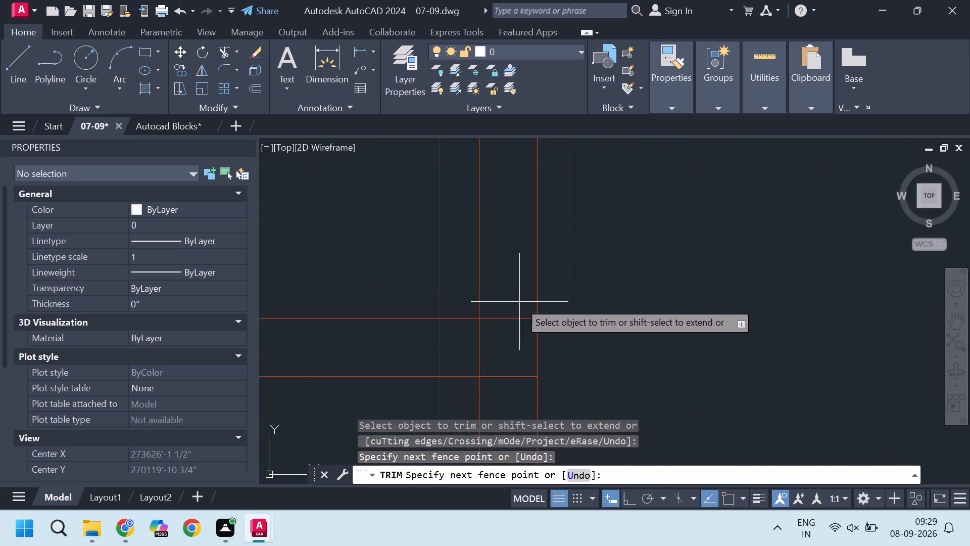
click(508, 386)
click(502, 354)
click(447, 349)
Inspect the central passage, right-hand bedrooms, dining area and right outer wall for remaining untrimmed wall junctions.
scroll(447, 349, down, 2)
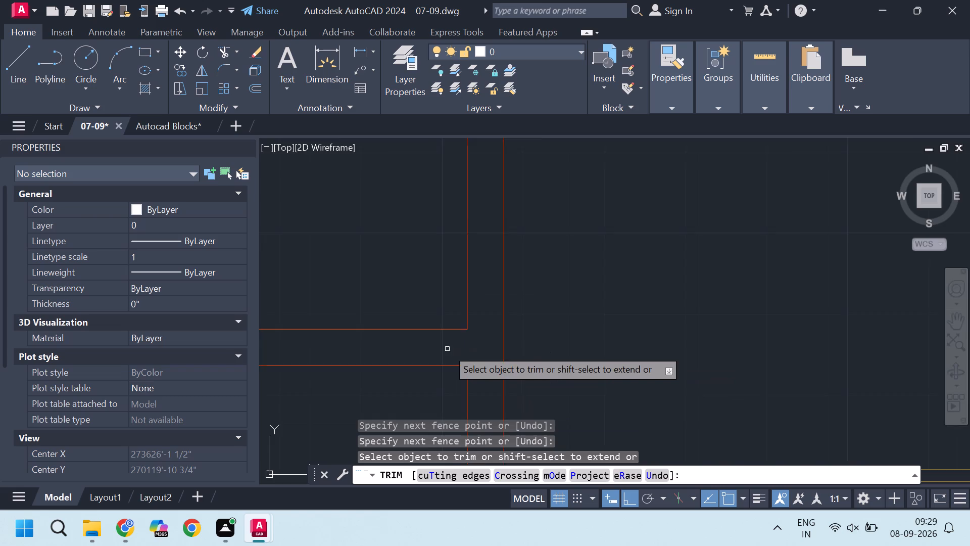
scroll(447, 349, down, 2)
scroll(579, 261, down, 2)
middle_drag(588, 249, 553, 304)
scroll(550, 306, up, 2)
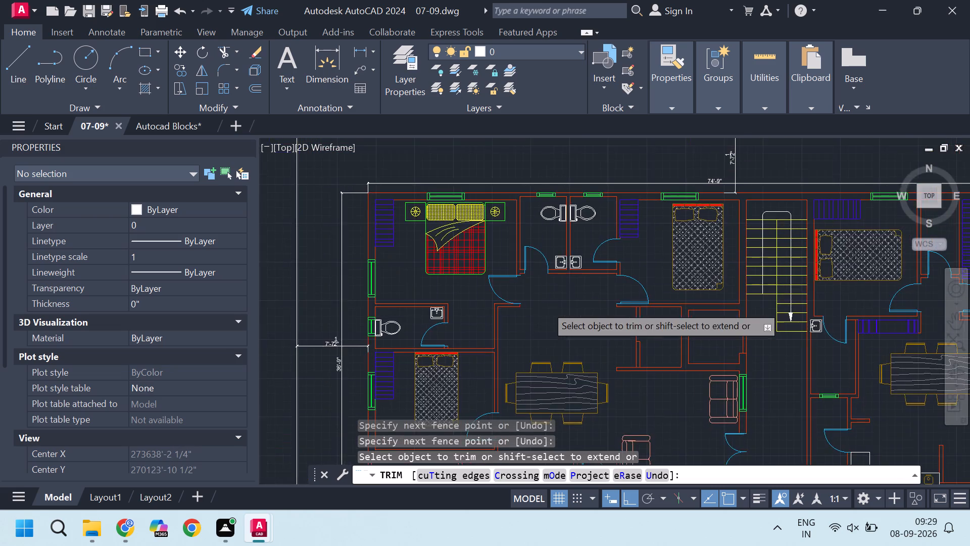
scroll(546, 305, up, 1)
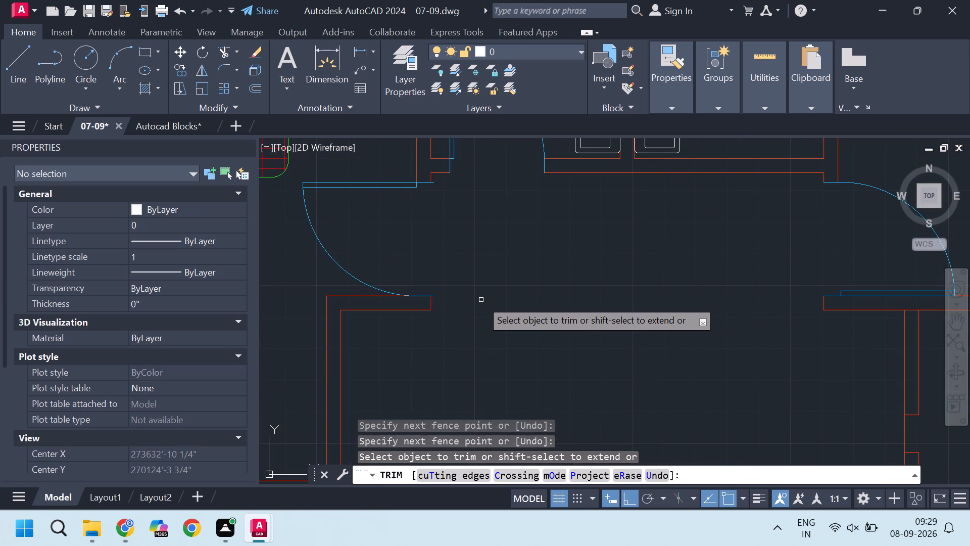
scroll(481, 300, down, 2)
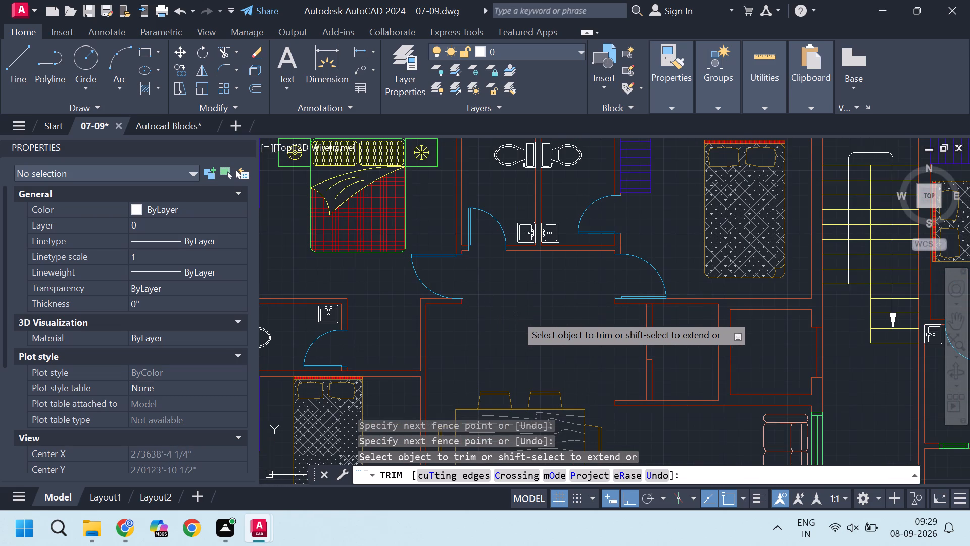
scroll(516, 314, down, 1)
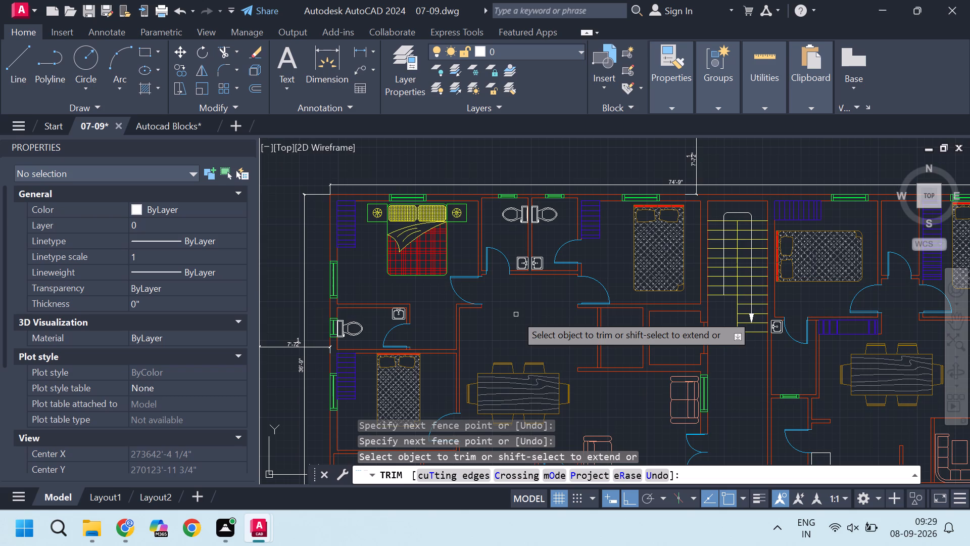
middle_drag(530, 329, 356, 310)
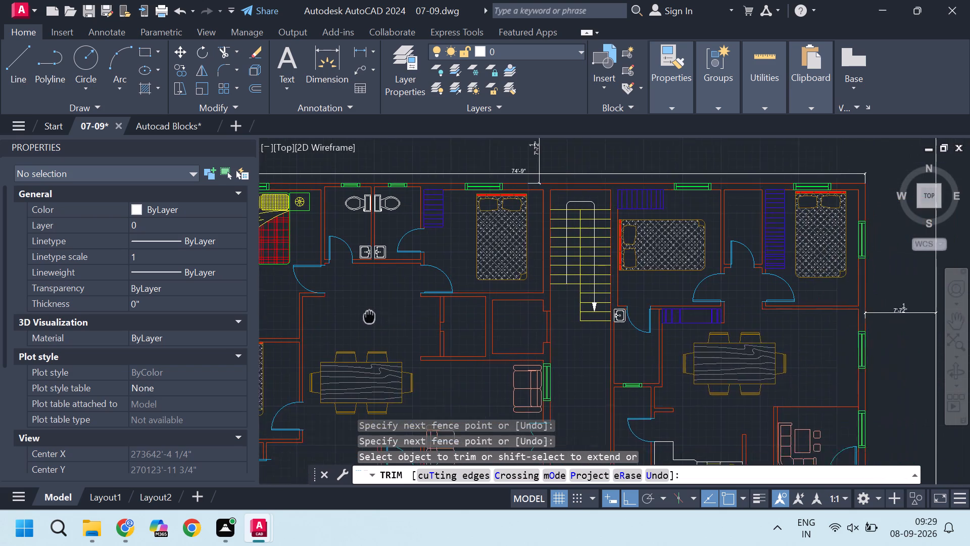
middle_drag(356, 310, 354, 309)
scroll(454, 310, down, 2)
scroll(626, 296, up, 3)
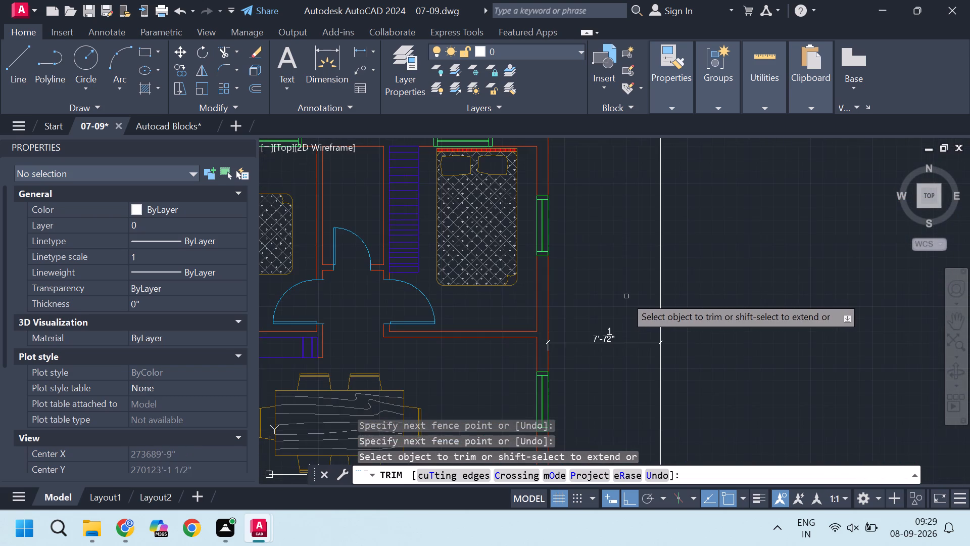
scroll(621, 296, down, 1)
middle_drag(594, 371, 587, 307)
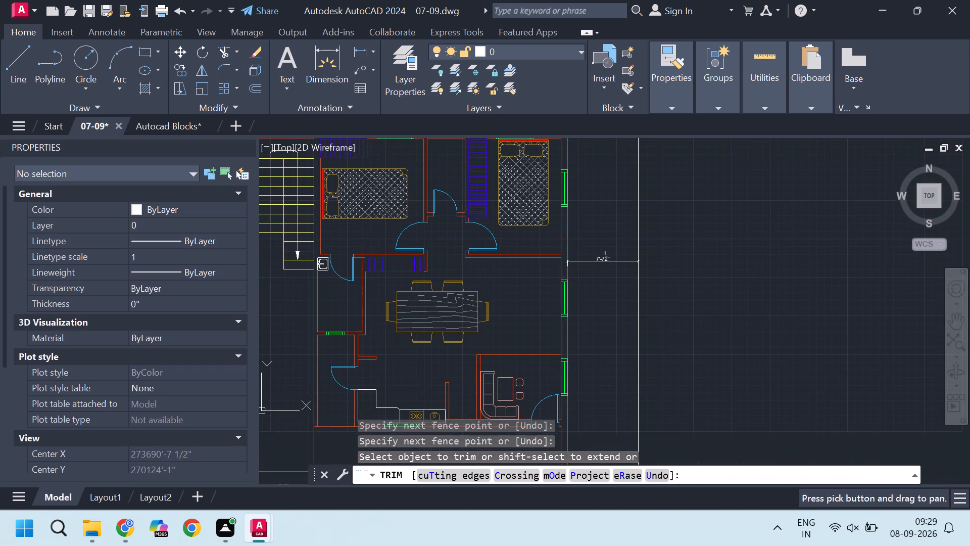
scroll(587, 307, down, 2)
scroll(586, 358, up, 3)
scroll(591, 377, down, 2)
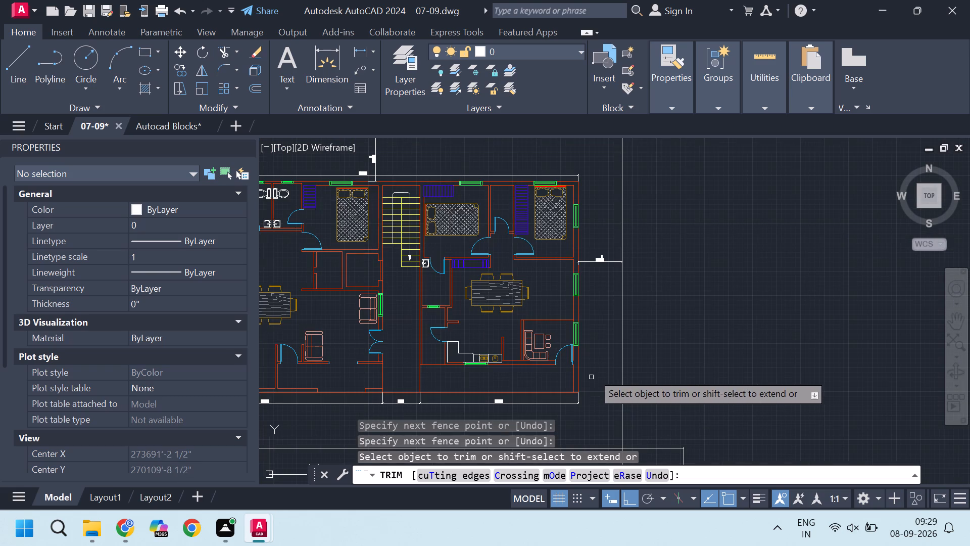
Inspect the lower-right corner of the outer wall and the overall plan for remaining untrimmed lines, ending the Trim command.
scroll(437, 364, up, 2)
scroll(531, 370, down, 3)
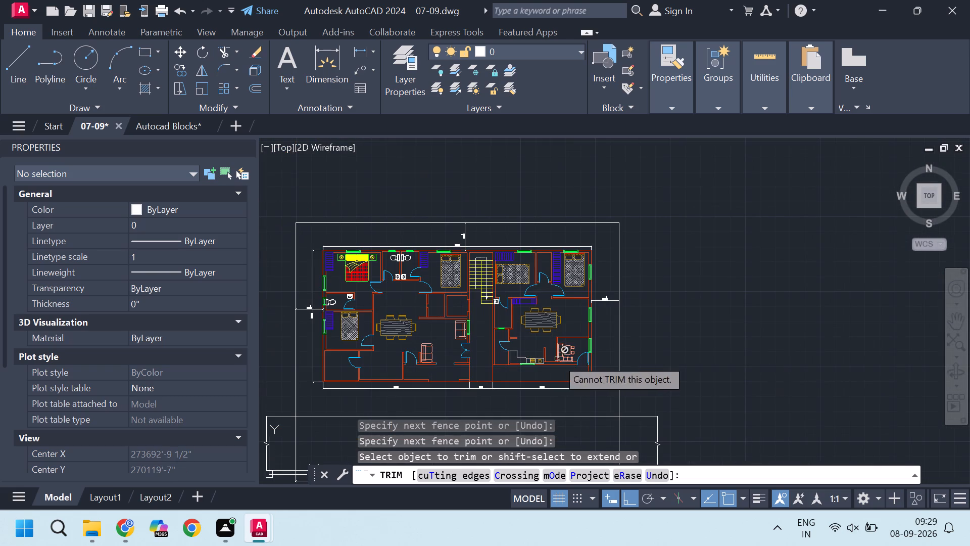
scroll(613, 356, up, 2)
scroll(614, 356, down, 3)
scroll(594, 369, up, 4)
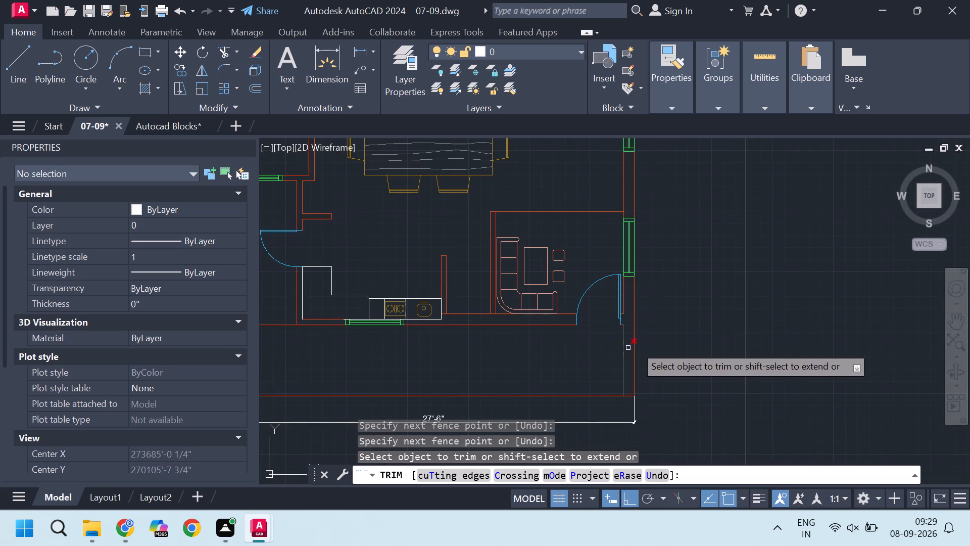
scroll(659, 332, down, 2)
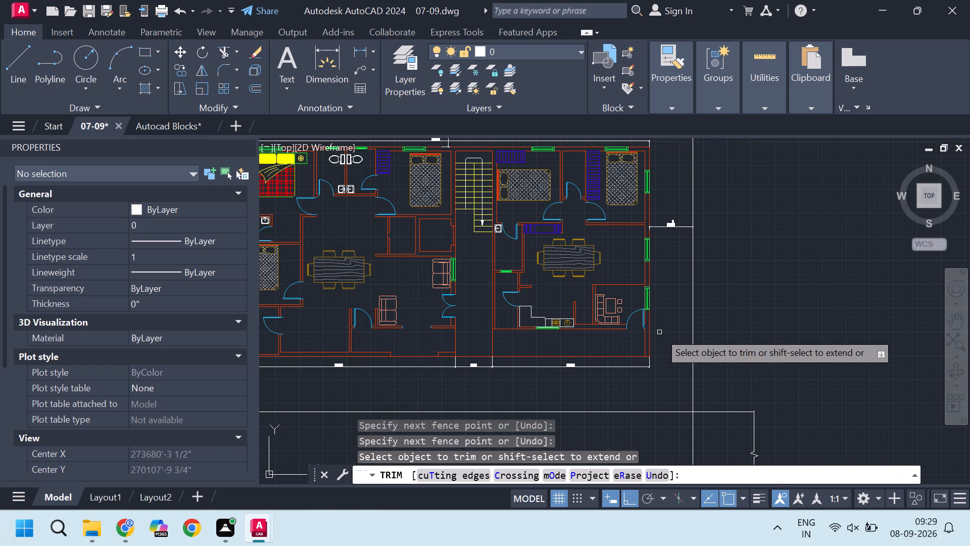
key(Escape)
key(Escape)
key(Escape)
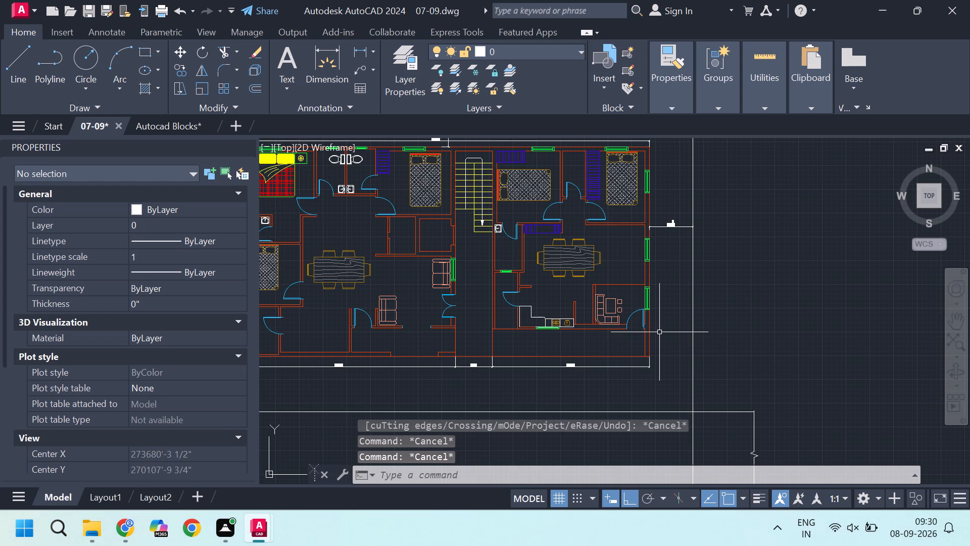
scroll(489, 266, down, 3)
scroll(457, 287, up, 2)
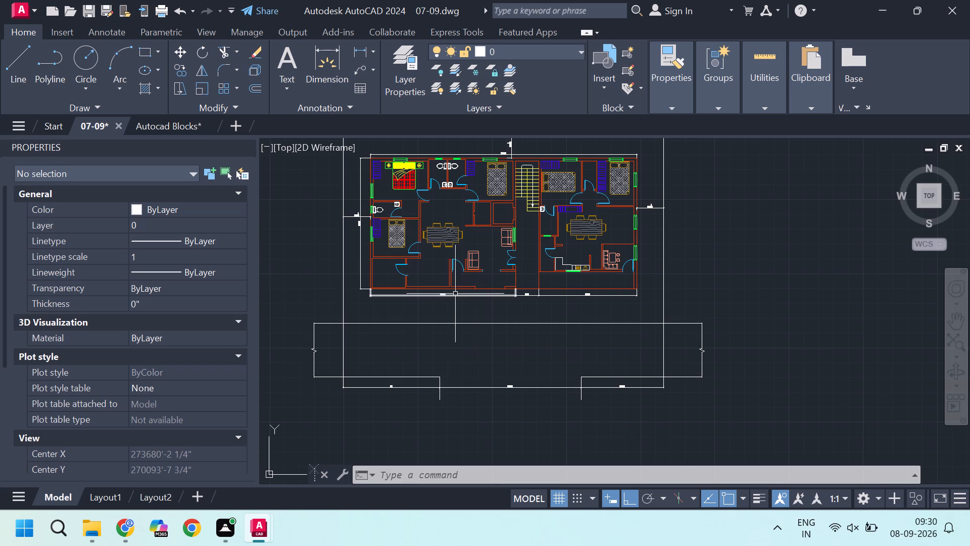
scroll(548, 316, down, 1)
scroll(531, 232, up, 3)
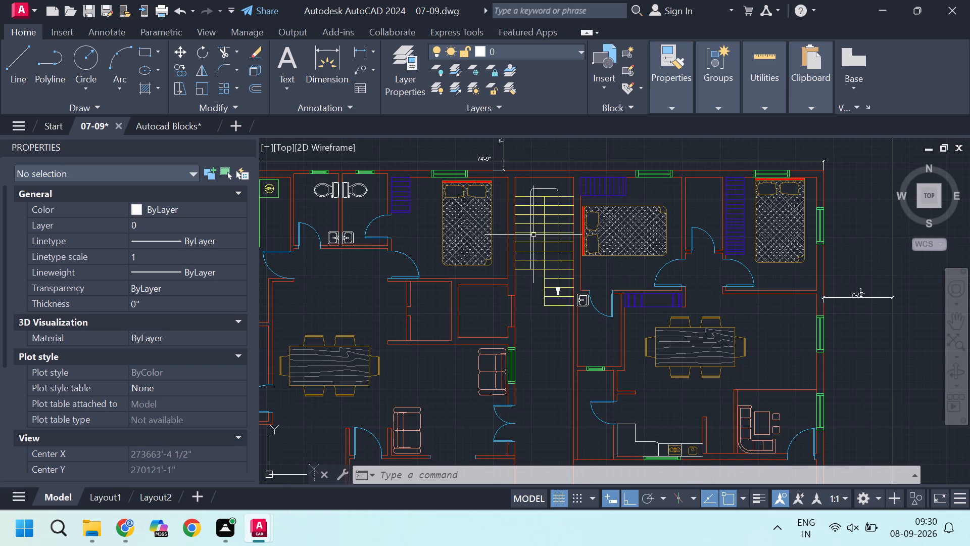
scroll(534, 257, down, 2)
scroll(701, 336, up, 1)
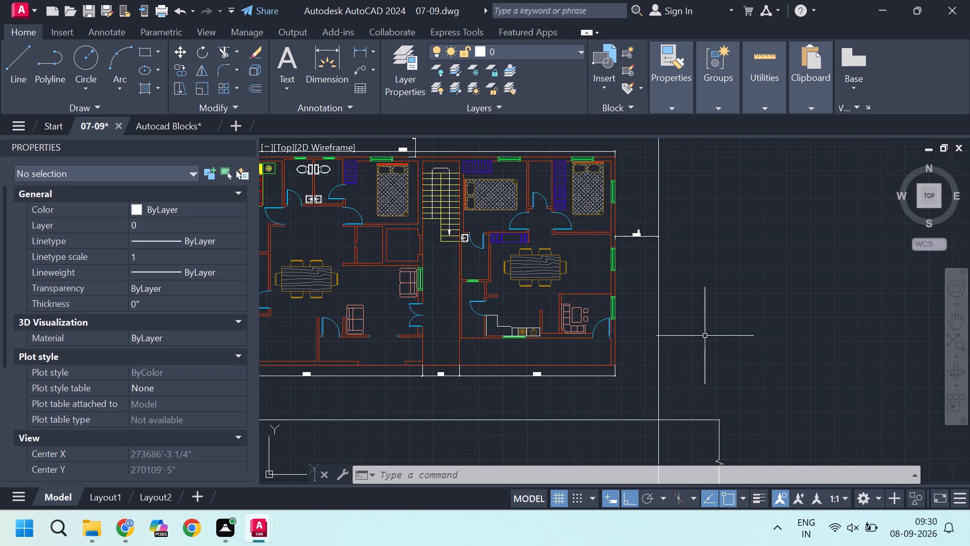
scroll(577, 321, up, 2)
scroll(649, 342, down, 3)
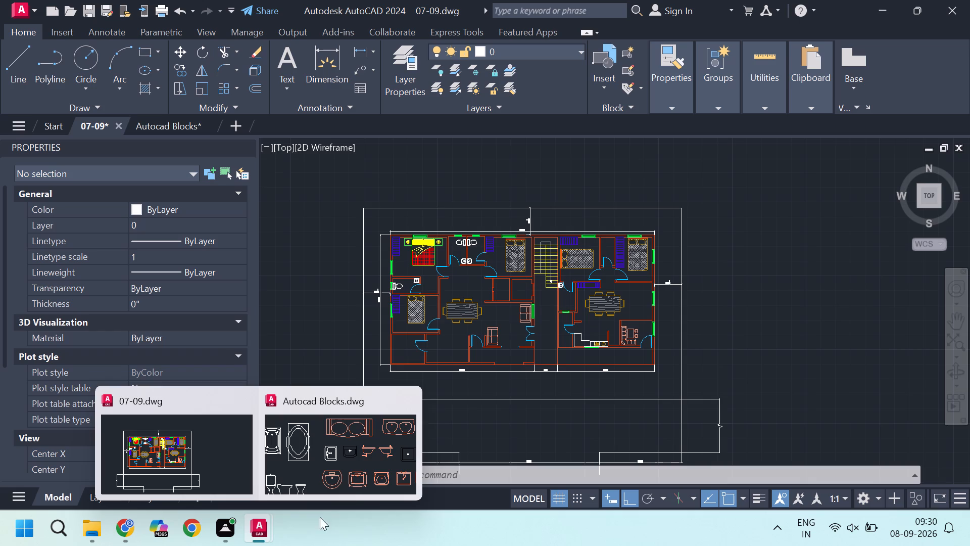
Arrange the drawing window on half of the screen and bring up the reference floor plan PDF in Chrome beside it.
click(922, 16)
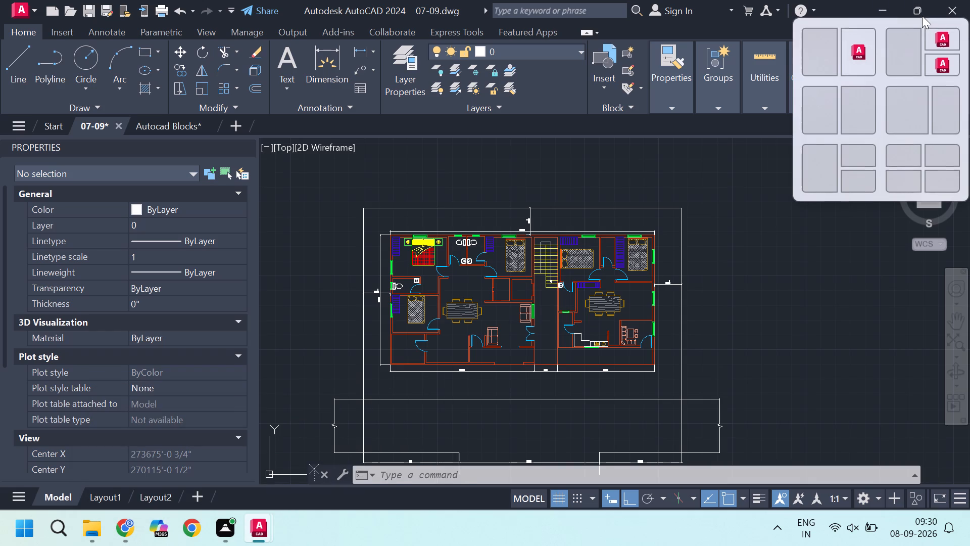
click(864, 47)
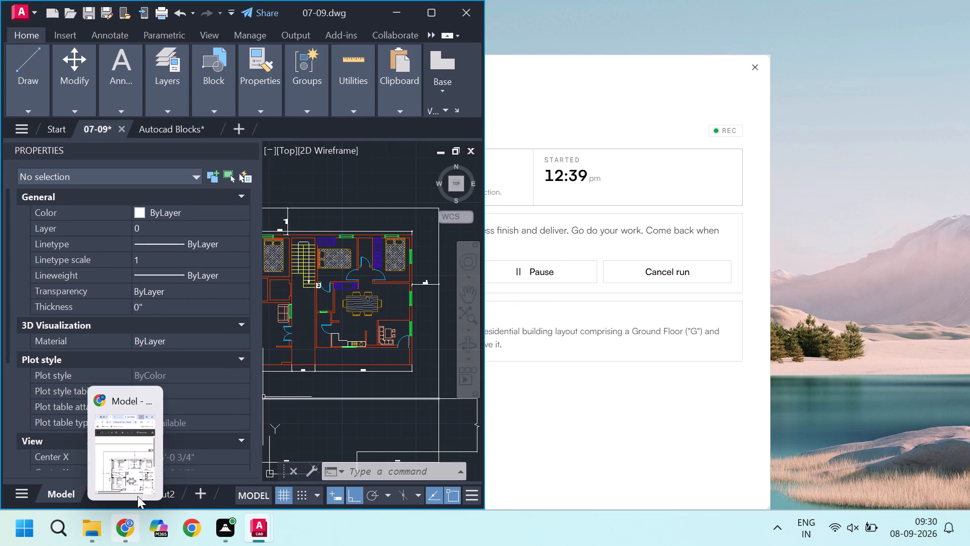
click(141, 466)
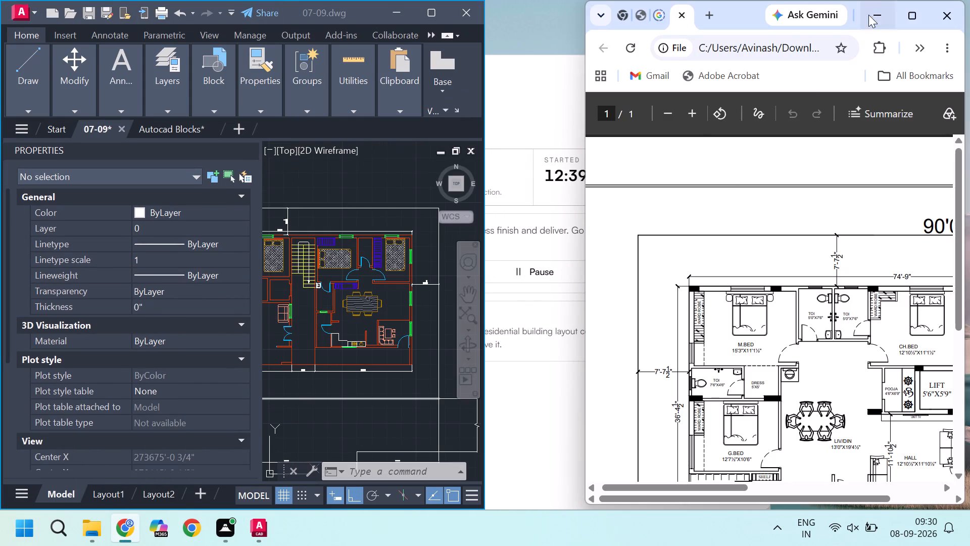
Examine the reference plan's room names, room sizes, road labels and dimensions.
scroll(798, 294, down, 2)
scroll(847, 291, up, 3)
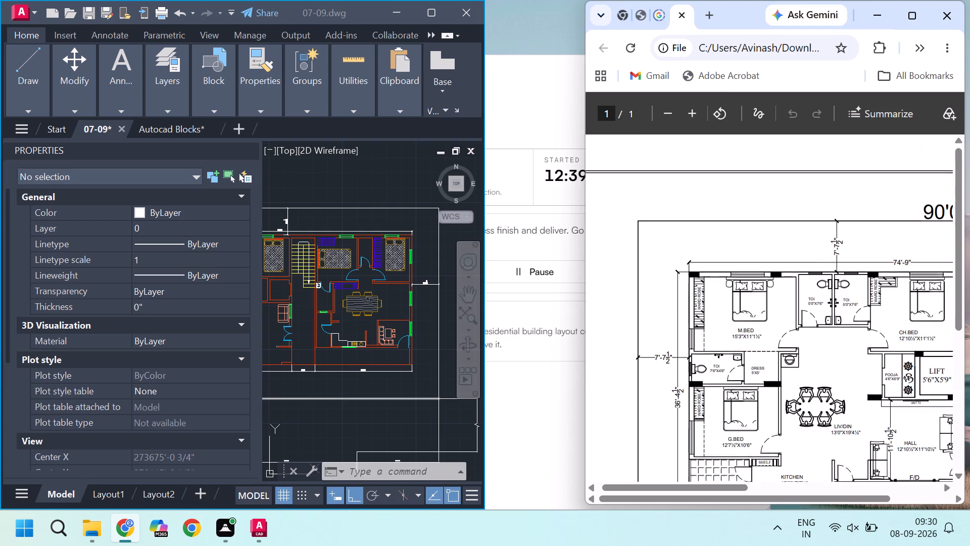
scroll(844, 289, down, 2)
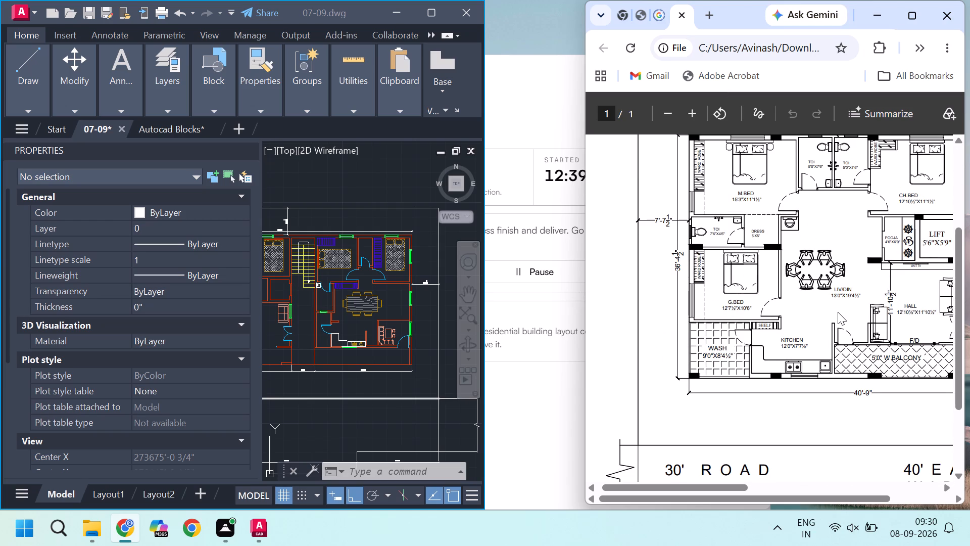
shift+scroll(838, 311, up, 2)
scroll(774, 323, down, 2)
middle_drag(784, 318, 797, 318)
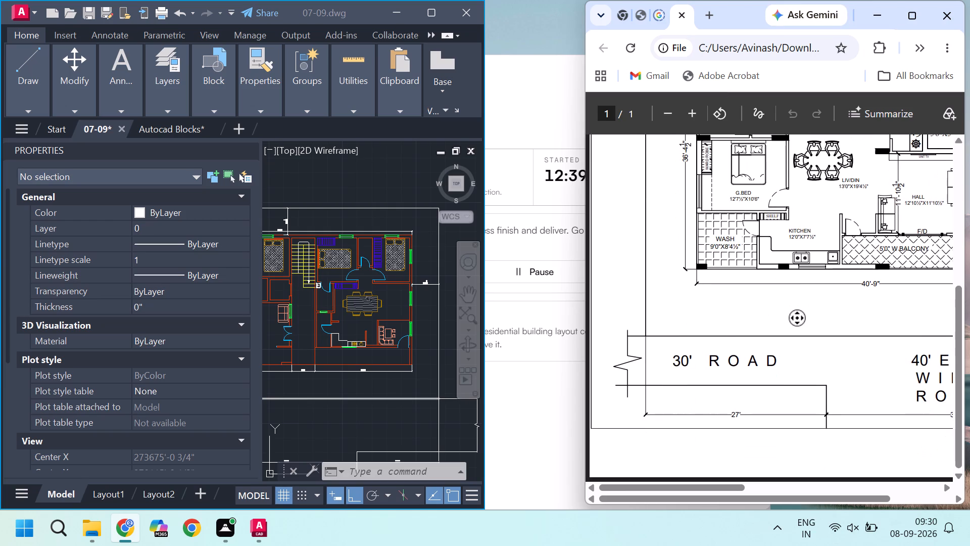
middle_drag(797, 318, 819, 270)
middle_drag(814, 261, 815, 215)
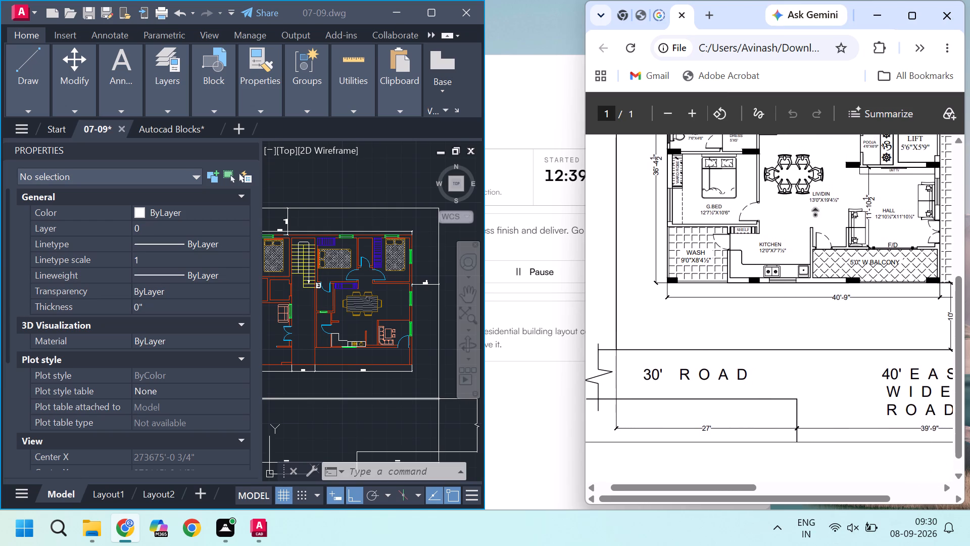
middle_drag(815, 215, 830, 179)
scroll(821, 257, up, 3)
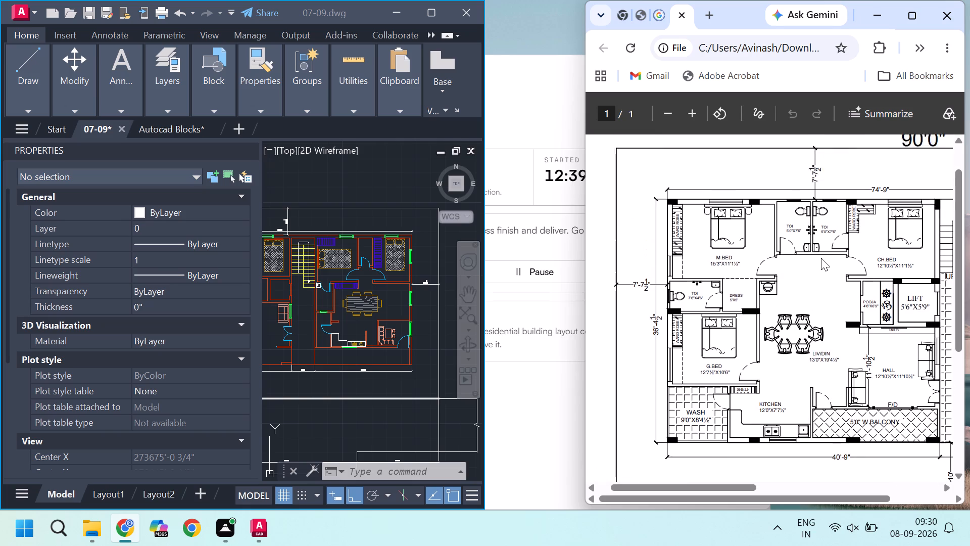
scroll(821, 258, down, 2)
scroll(821, 258, up, 1)
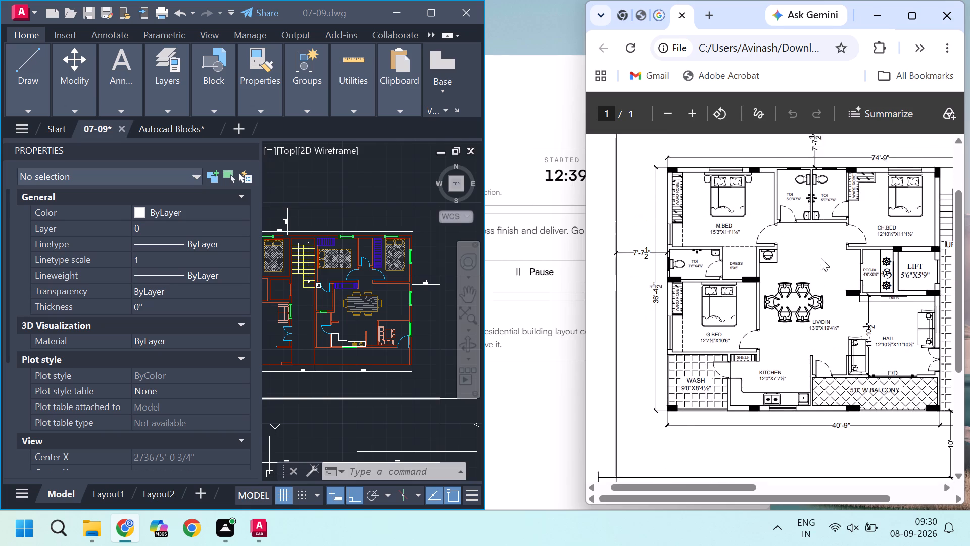
scroll(795, 262, down, 1)
scroll(795, 261, up, 1)
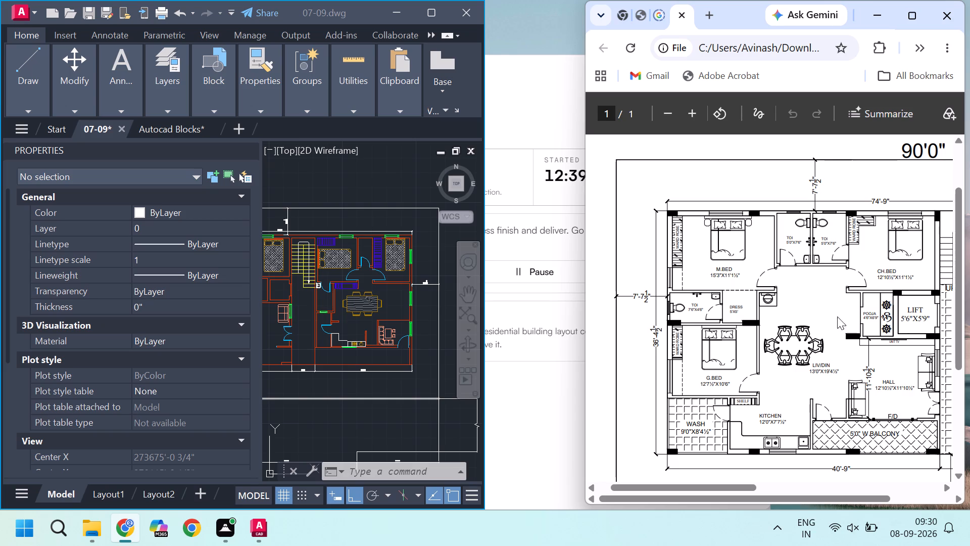
scroll(875, 377, down, 1)
scroll(869, 368, up, 1)
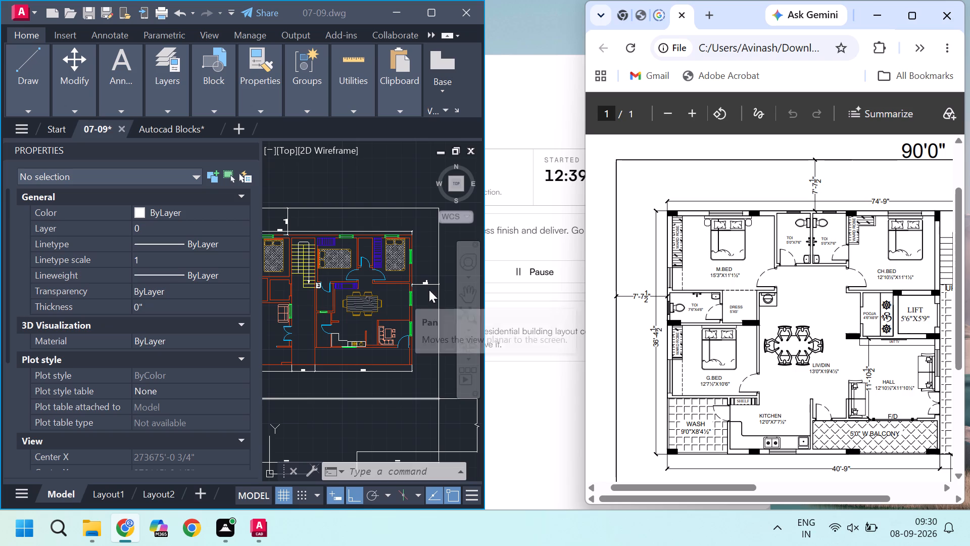
In AutoCAD, examine the master bedroom and adjoining left toilet for free space below the bed for a room label.
scroll(388, 300, down, 2)
scroll(339, 300, up, 3)
middle_drag(311, 282, 353, 291)
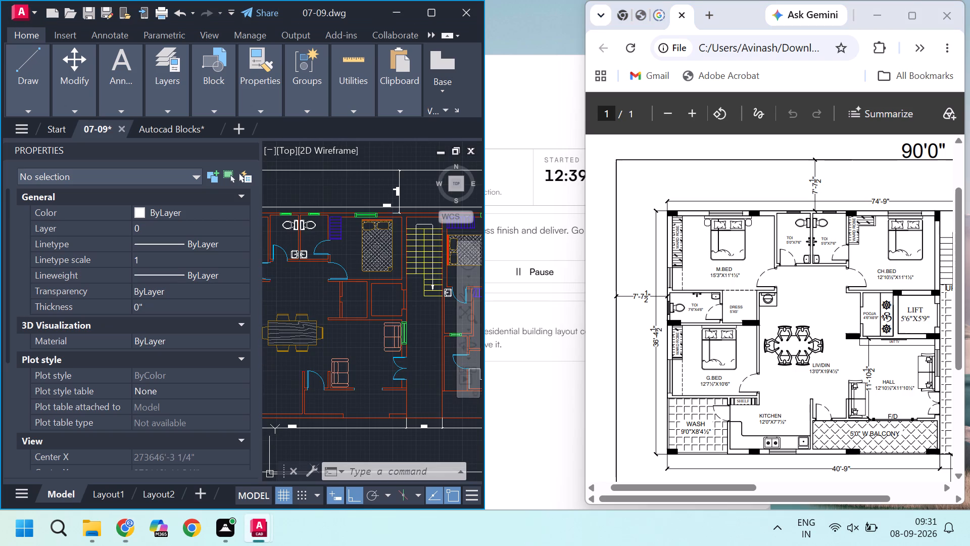
middle_drag(353, 291, 384, 297)
middle_drag(322, 291, 463, 334)
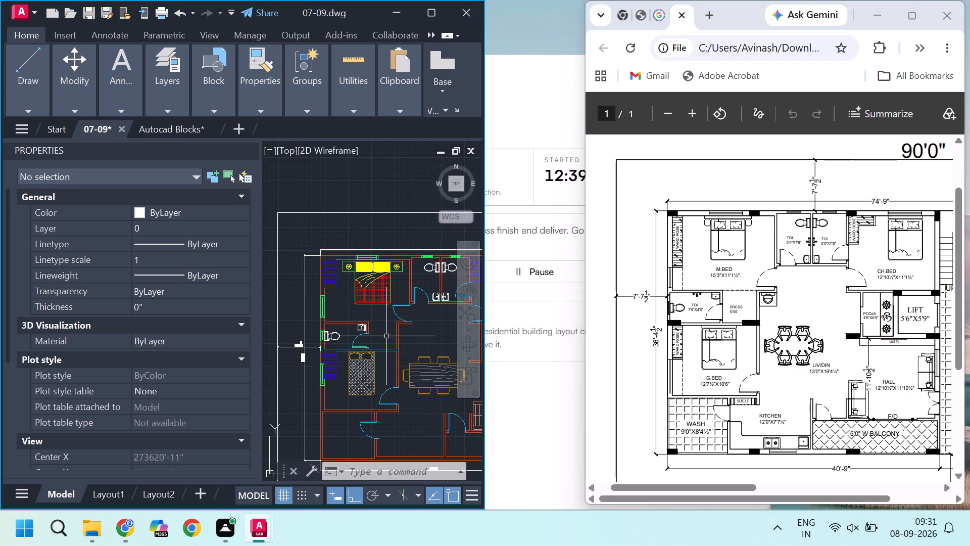
scroll(366, 322, up, 2)
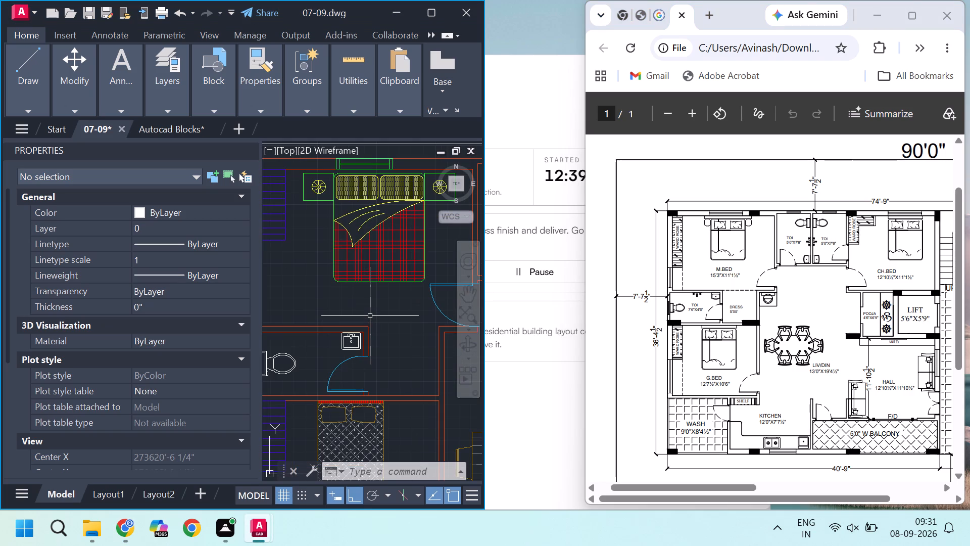
scroll(370, 316, up, 2)
middle_drag(383, 317, 336, 321)
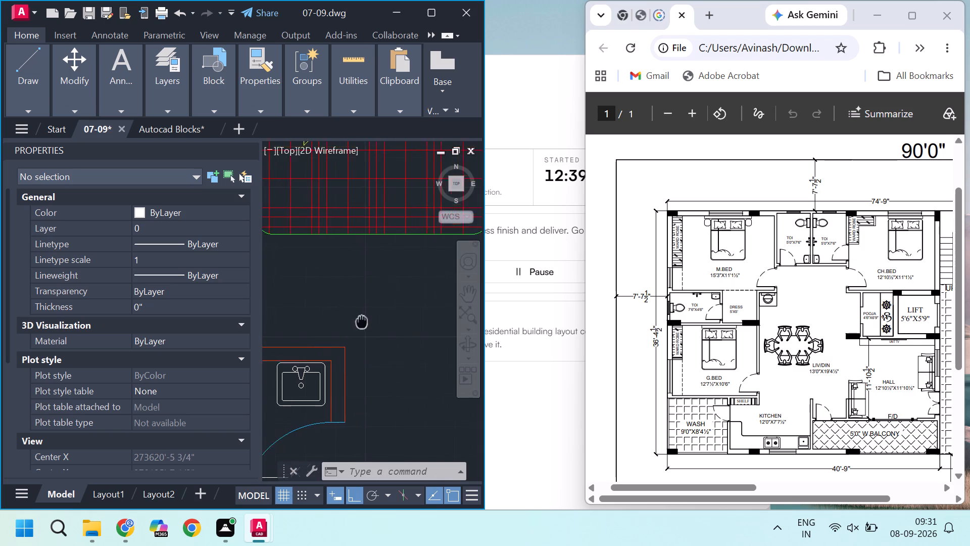
middle_drag(336, 321, 334, 321)
scroll(334, 321, down, 2)
scroll(344, 339, up, 1)
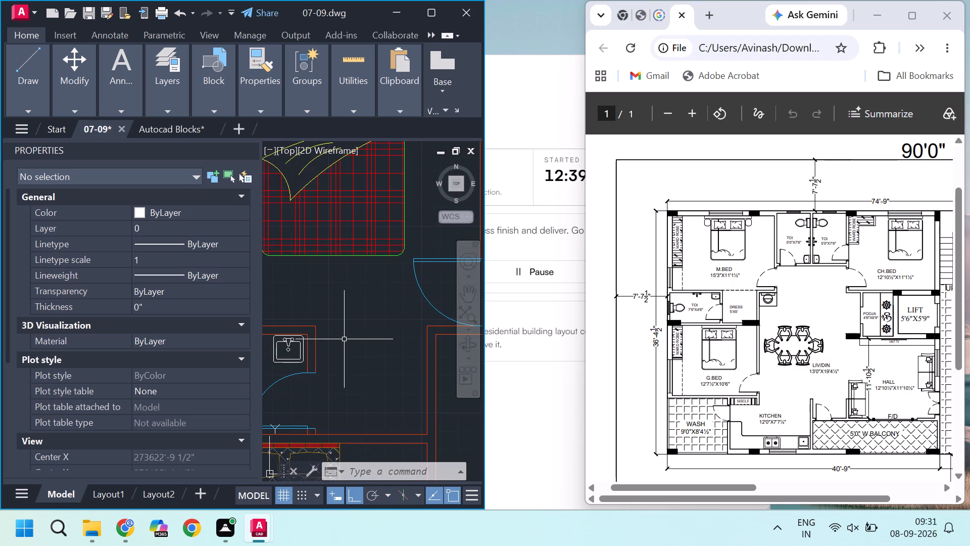
middle_drag(319, 303, 374, 335)
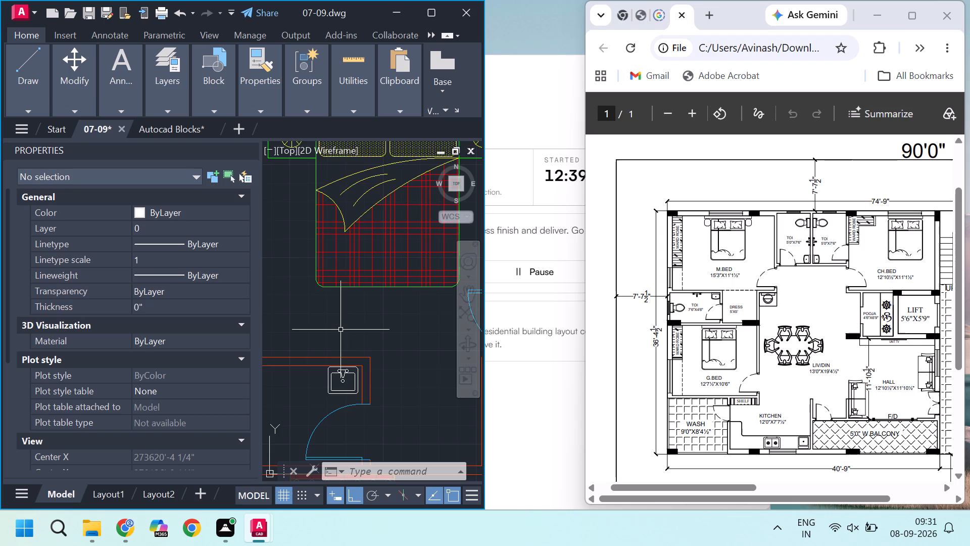
middle_drag(343, 331, 351, 361)
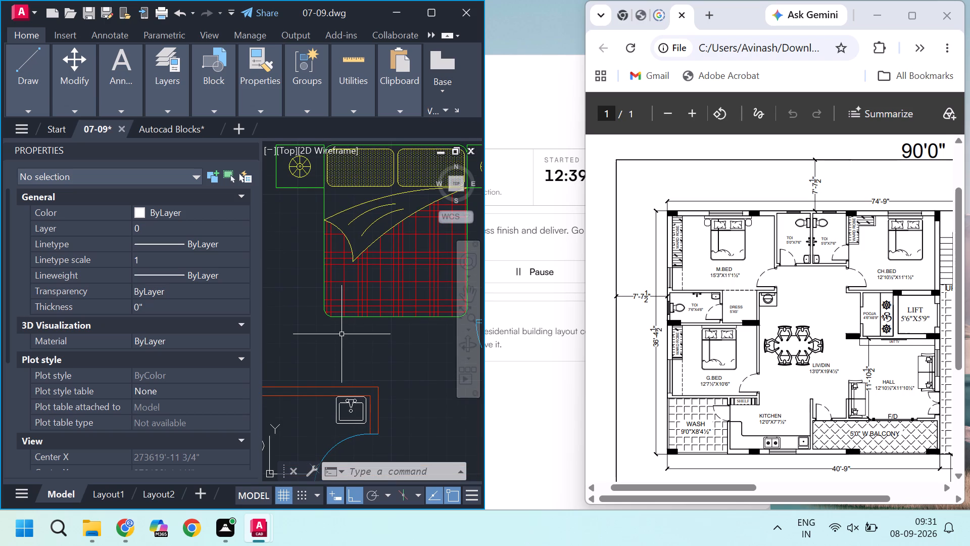
Review the Standard text style's font and height settings, leaving them as they are.
key(m)
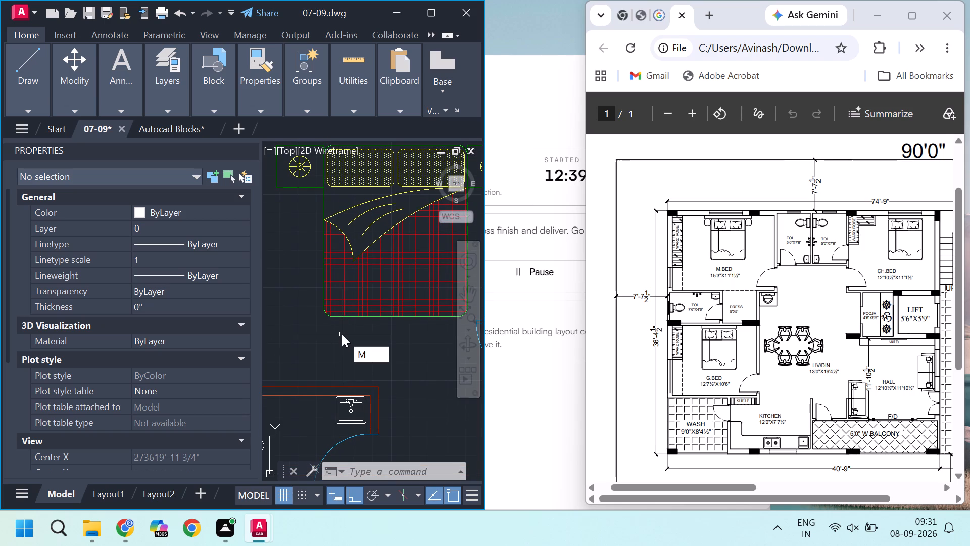
key(BackSpace)
text(ST)
key(Return)
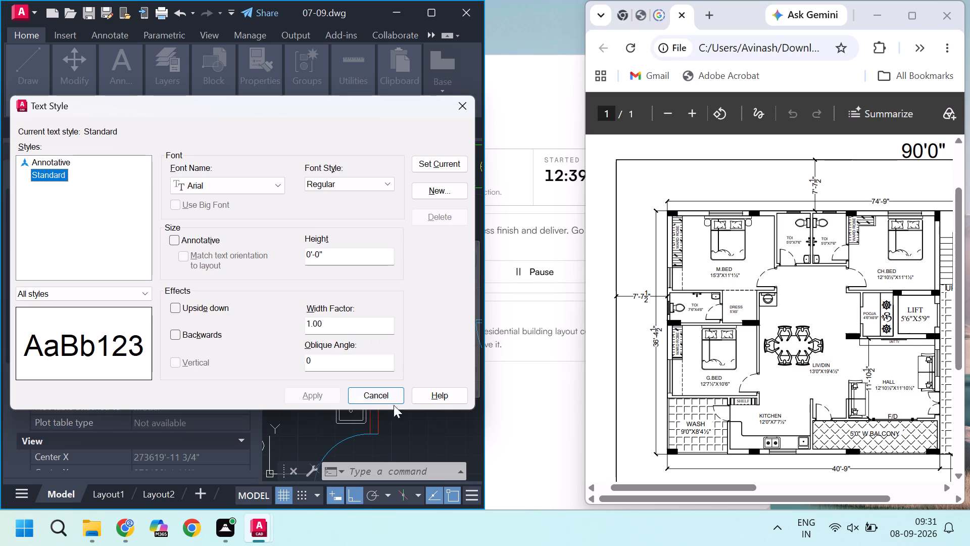
click(460, 113)
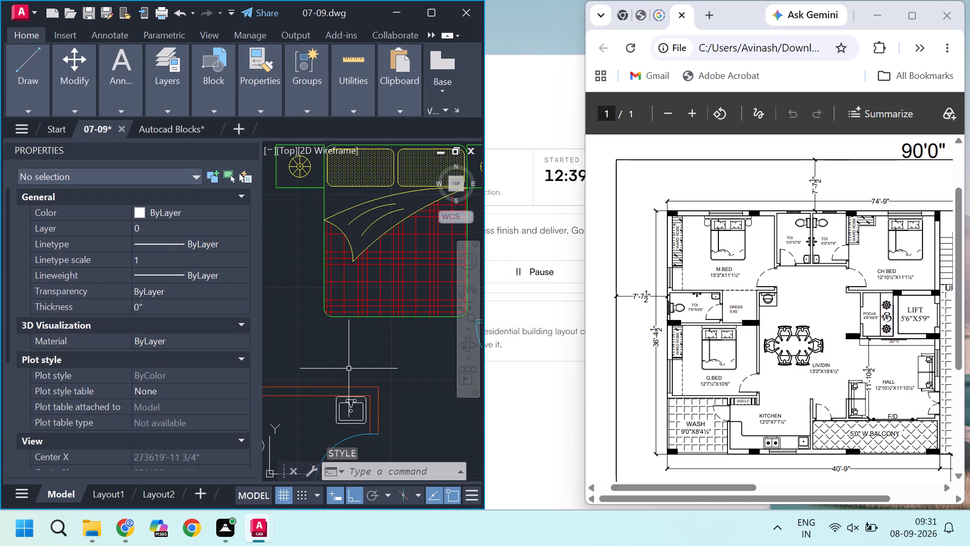
Place single-line text reading MBED below the master bedroom bed, with 2 1/2" height and 0 rotation.
text(DT)
key(Return)
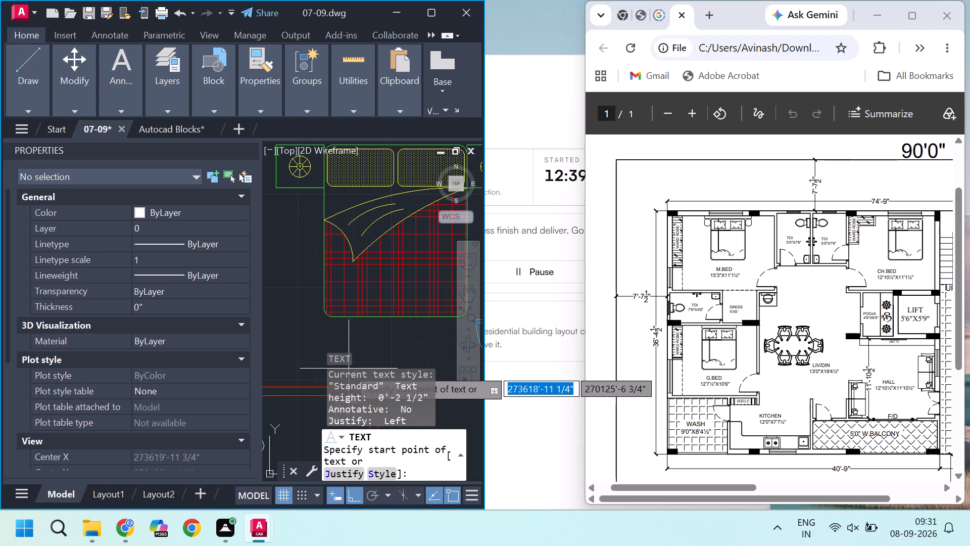
scroll(346, 346, up, 1)
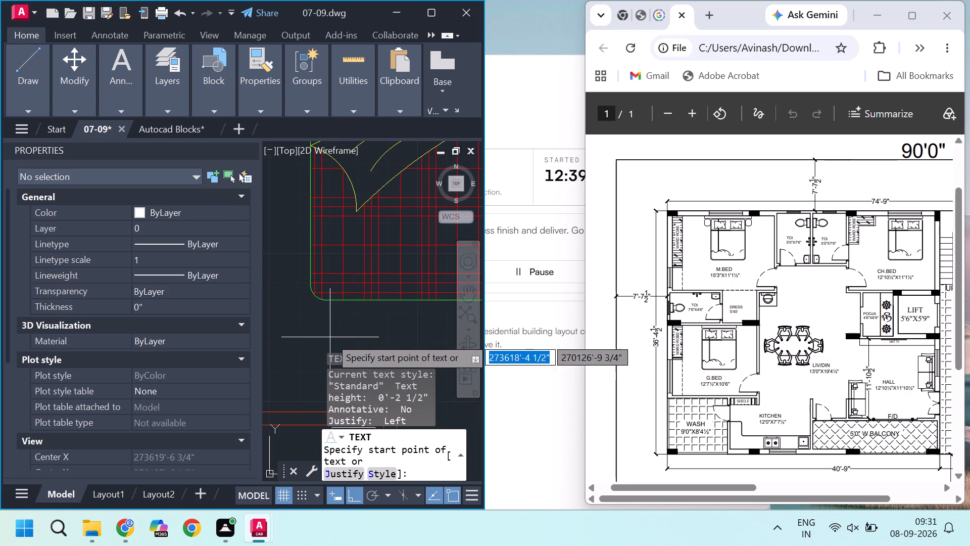
click(331, 343)
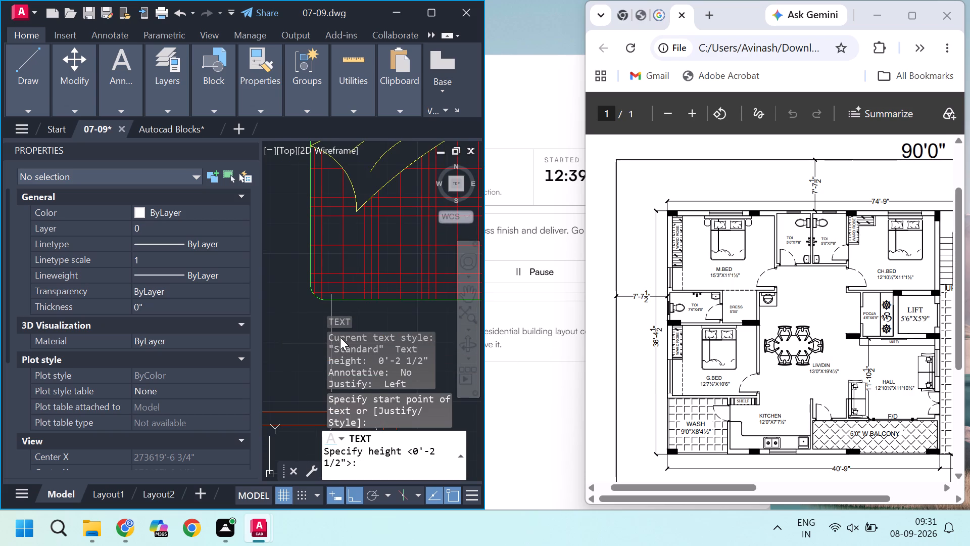
key(Return)
key(Return)
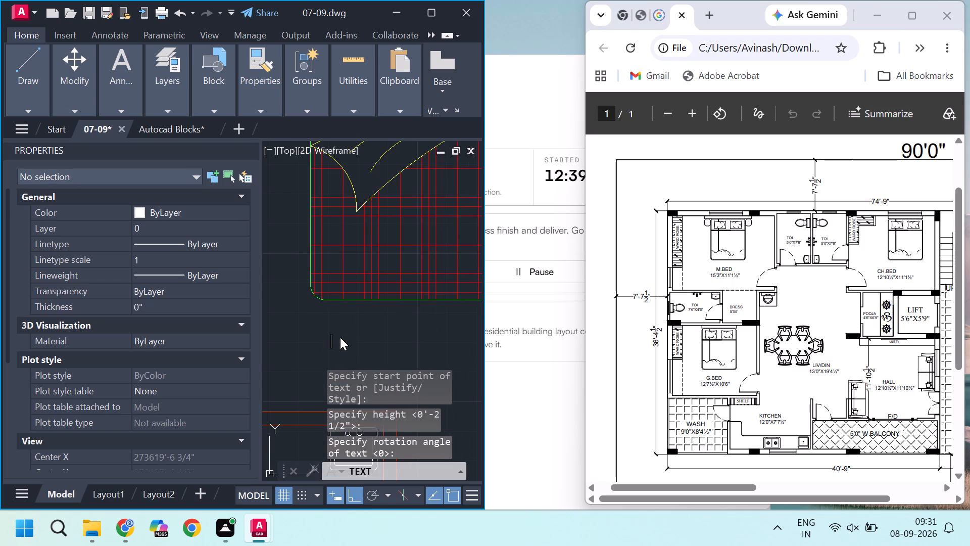
key(m)
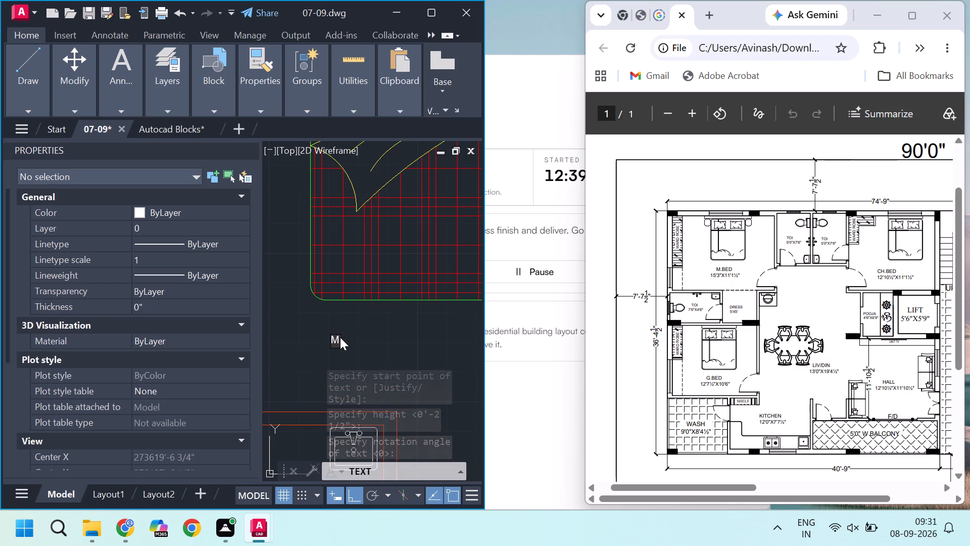
text(BED)
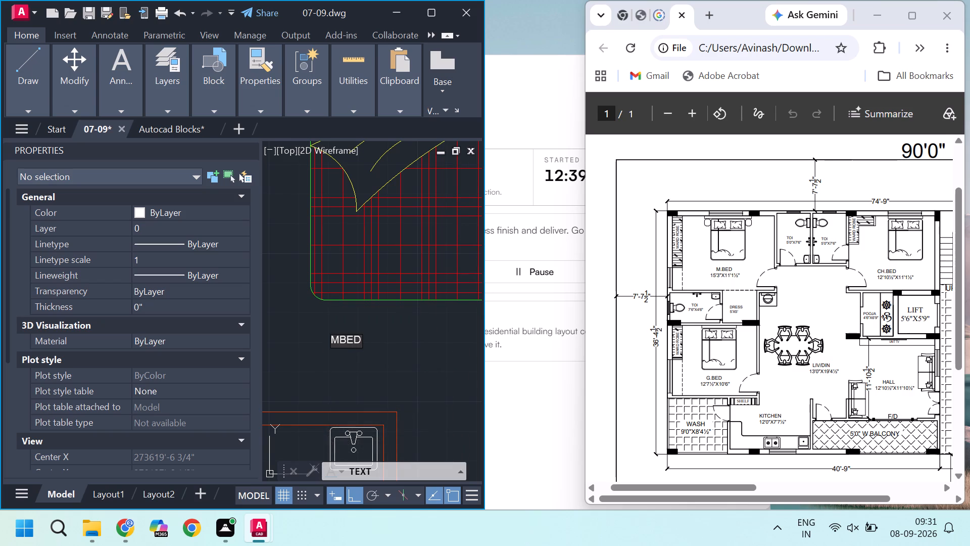
key(Return)
Add the room size 15'3"X11'1 1/2" as a second text line directly beneath MBED and finish the text.
text(15)
key(apostrophe)
key(3)
key(shift+quotedbl)
key(x)
text(11)
key(apostrophe)
key(1)
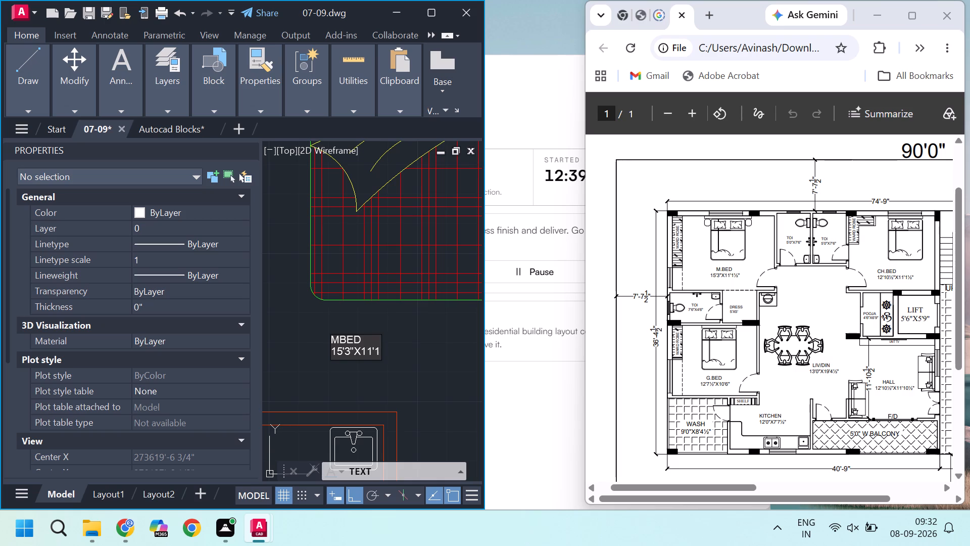
key(space)
text(1)
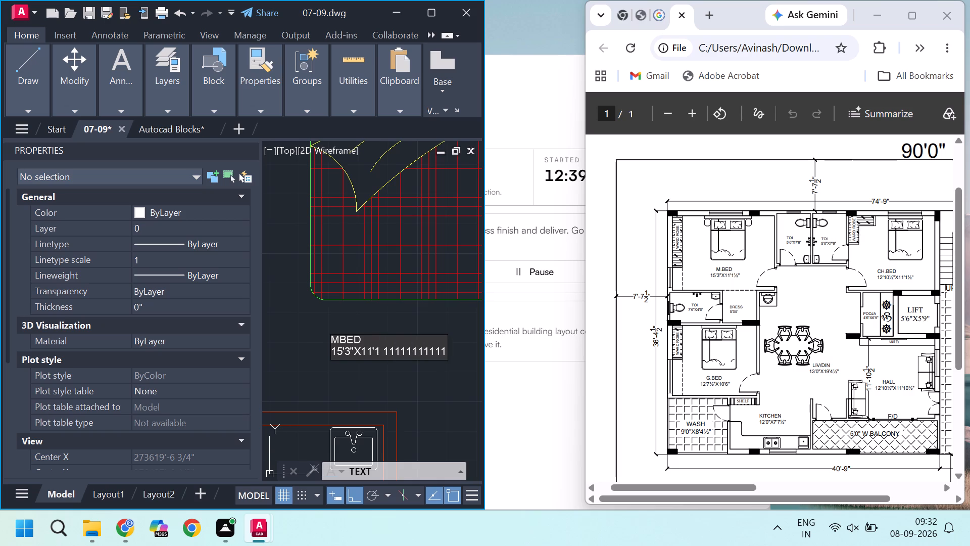
key(BackSpace)
key(BackSpace)
key(BackSpace)
key(BackSpace)
key(BackSpace)
key(BackSpace)
key(BackSpace)
key(BackSpace)
key(BackSpace)
key(BackSpace)
key(BackSpace)
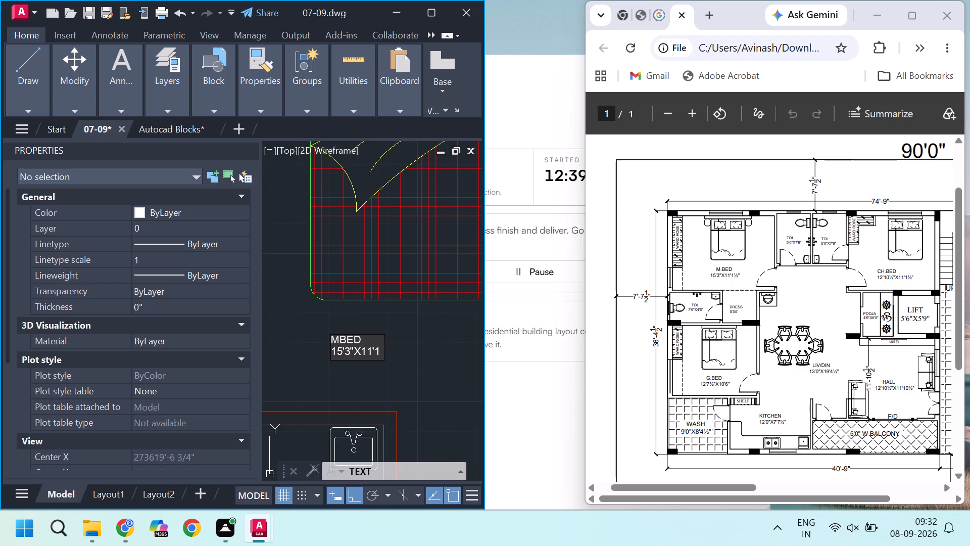
key(BackSpace)
key(space)
text(1)
text(/2)
key(Return)
key(BackSpace)
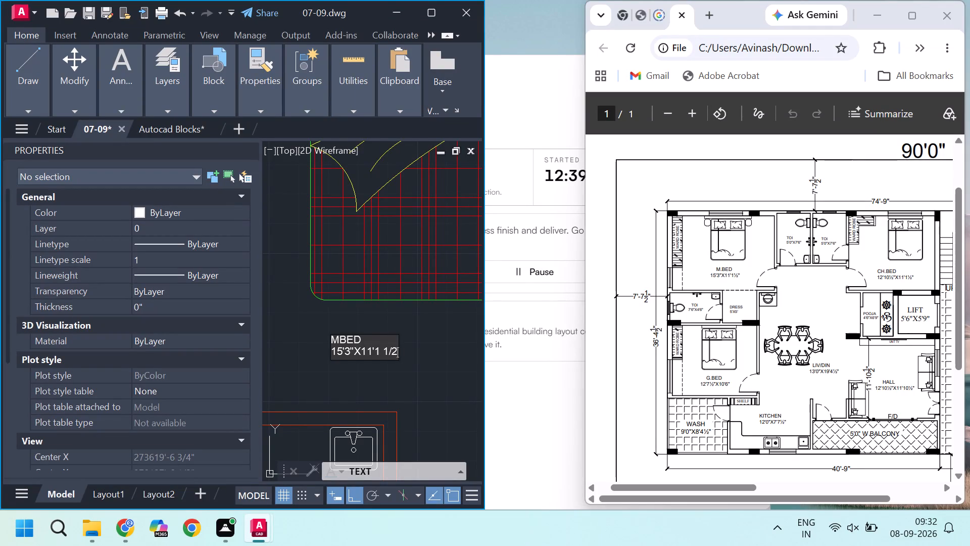
key(shift+quotedbl)
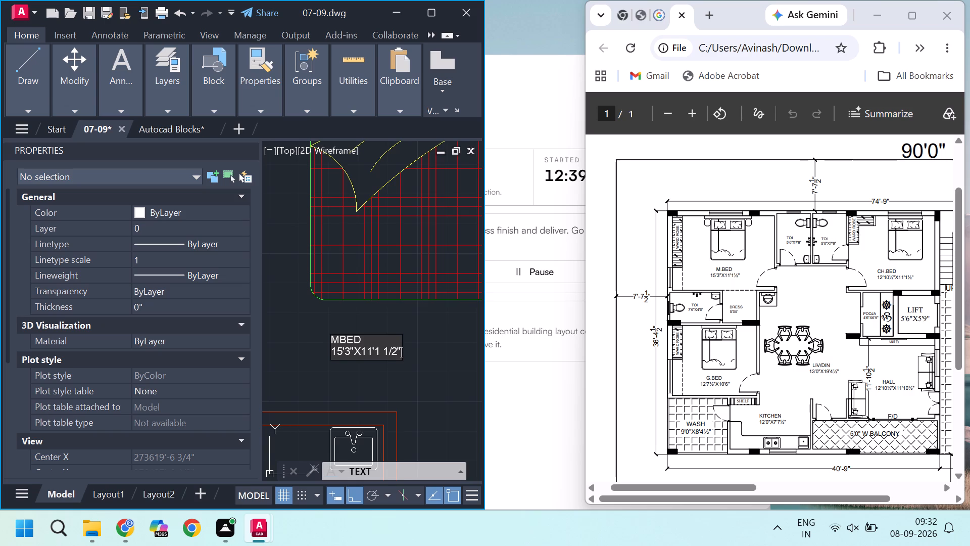
click(340, 337)
click(412, 378)
click(340, 332)
click(331, 335)
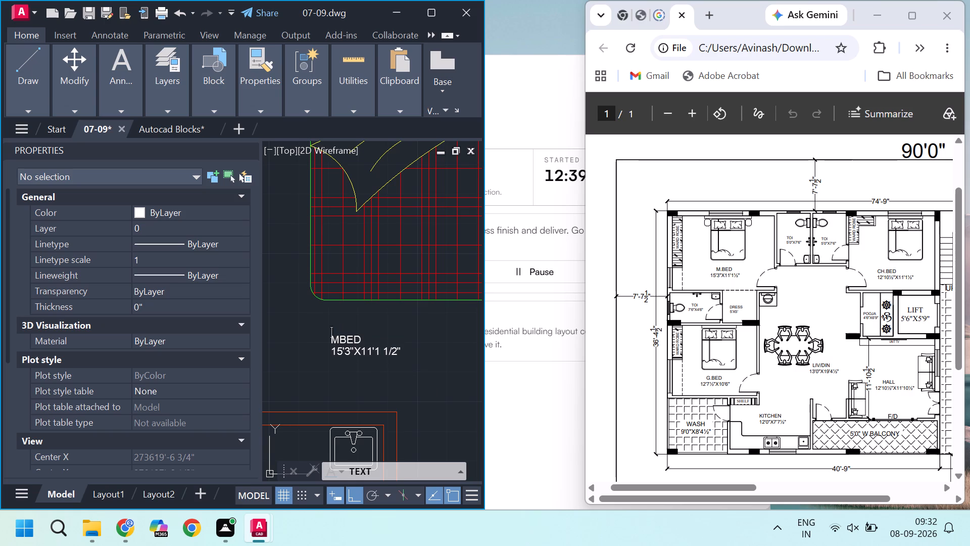
click(334, 343)
click(334, 343)
scroll(334, 343, up, 2)
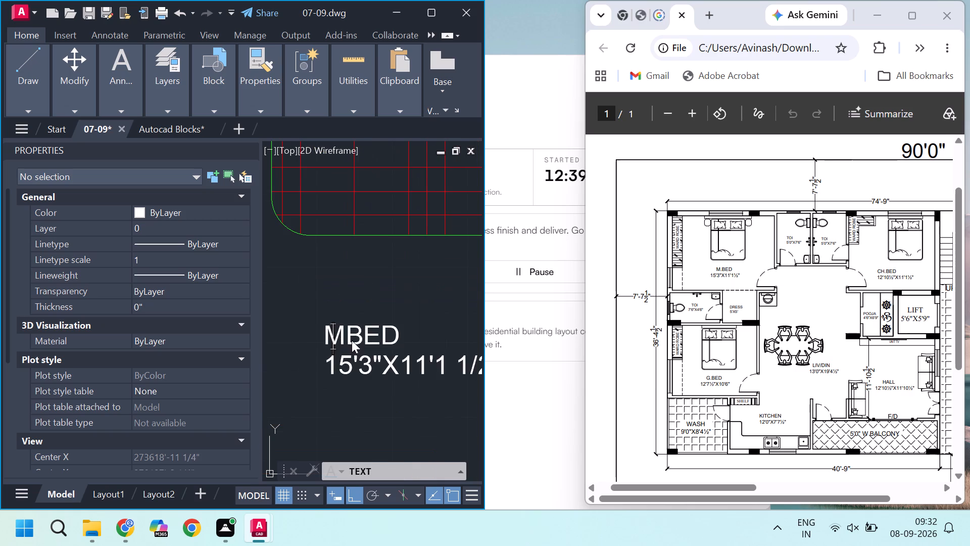
key(Escape)
key(Escape)
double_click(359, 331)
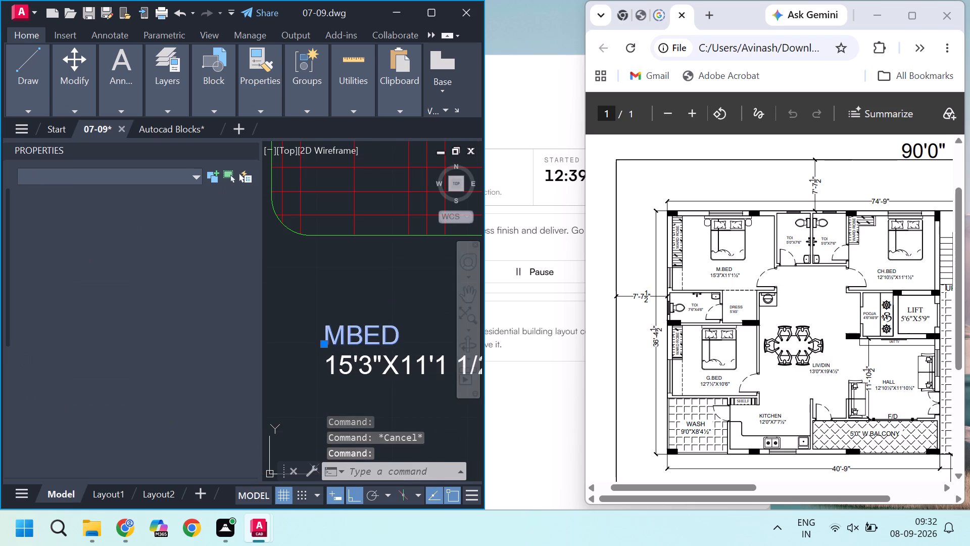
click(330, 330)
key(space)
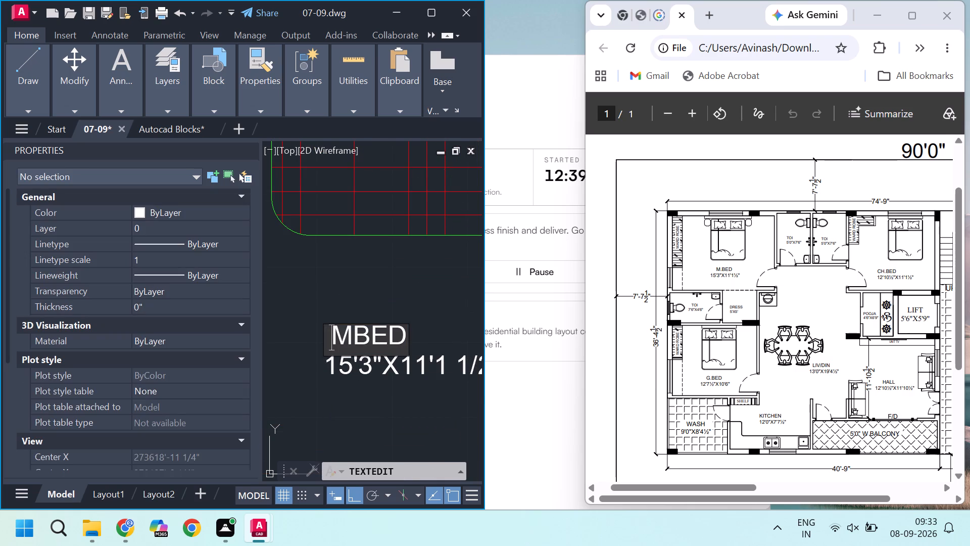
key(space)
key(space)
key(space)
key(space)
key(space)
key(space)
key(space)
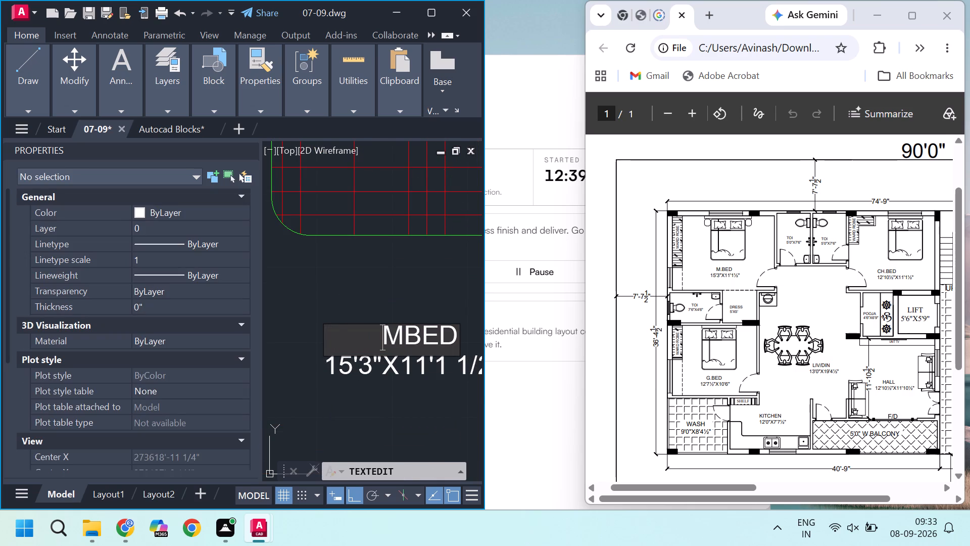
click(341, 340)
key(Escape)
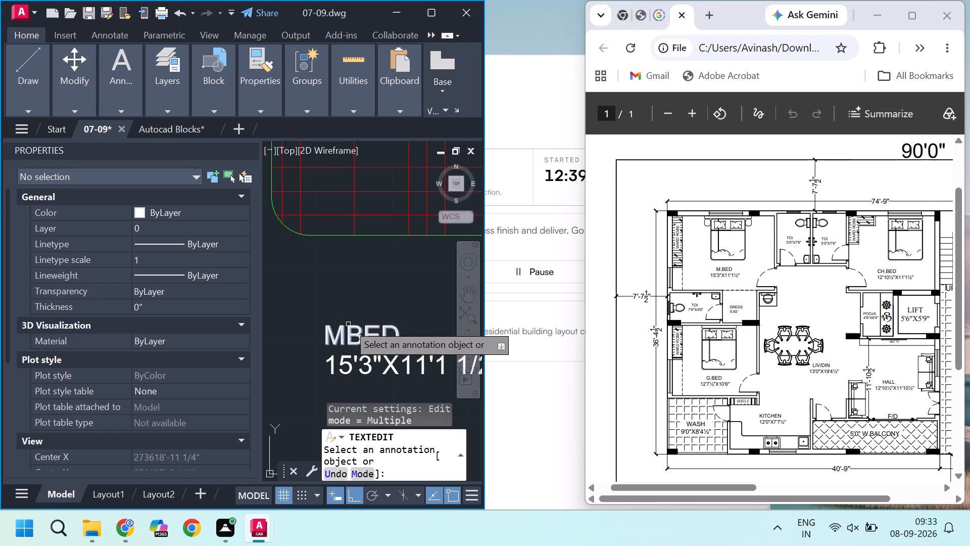
Centre the MBED text over its room size line by inserting eight leading spaces.
click(348, 324)
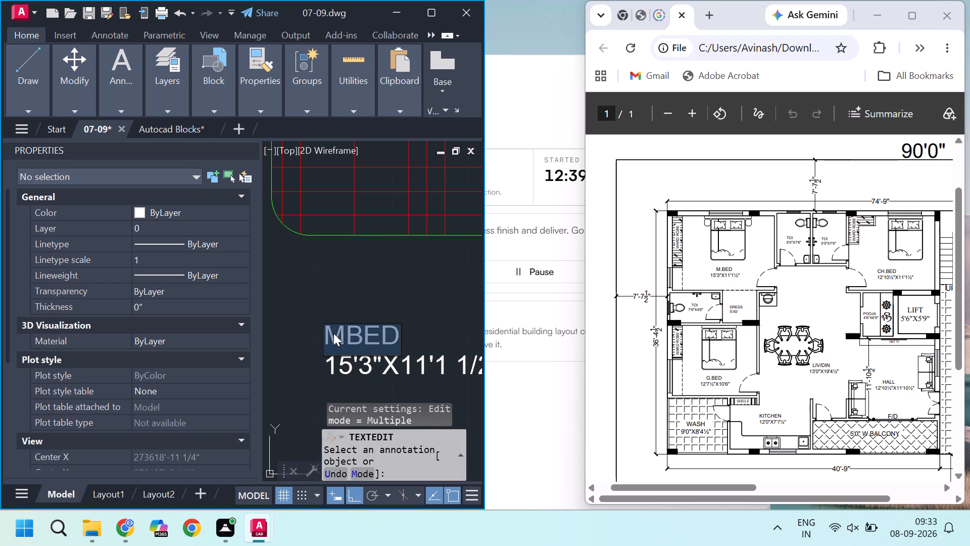
click(333, 333)
key(space)
key(space)
key(space)
key(space)
key(space)
key(space)
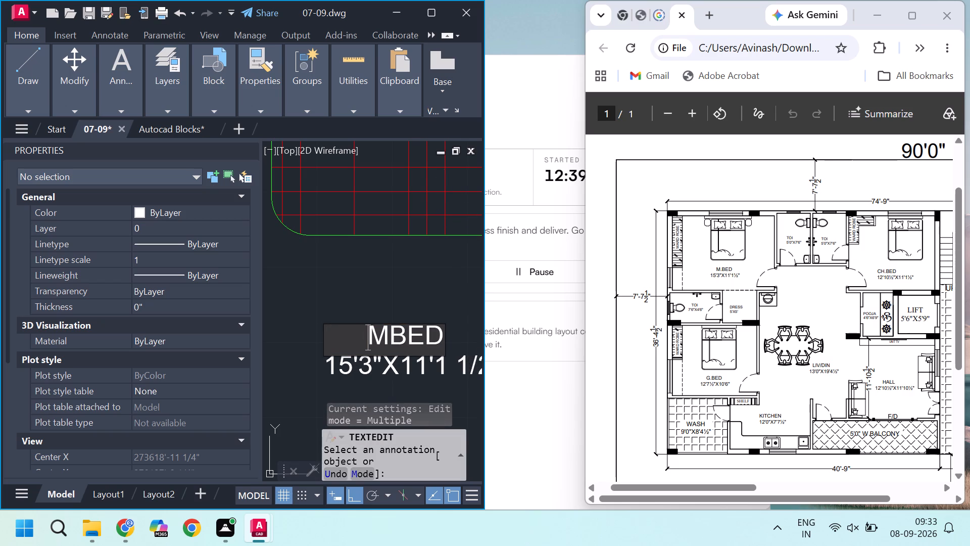
key(space)
key(space)
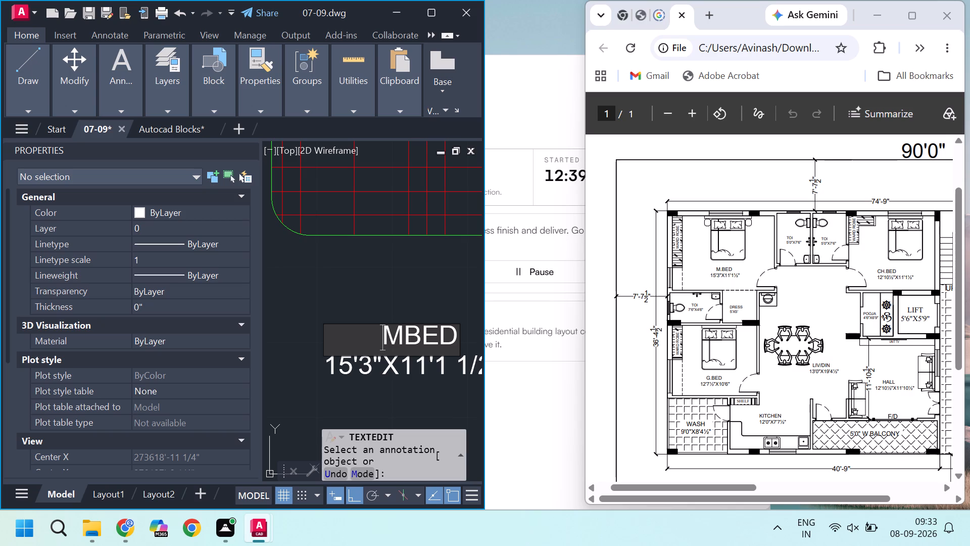
click(356, 296)
scroll(356, 296, down, 2)
middle_drag(391, 338, 345, 339)
key(Escape)
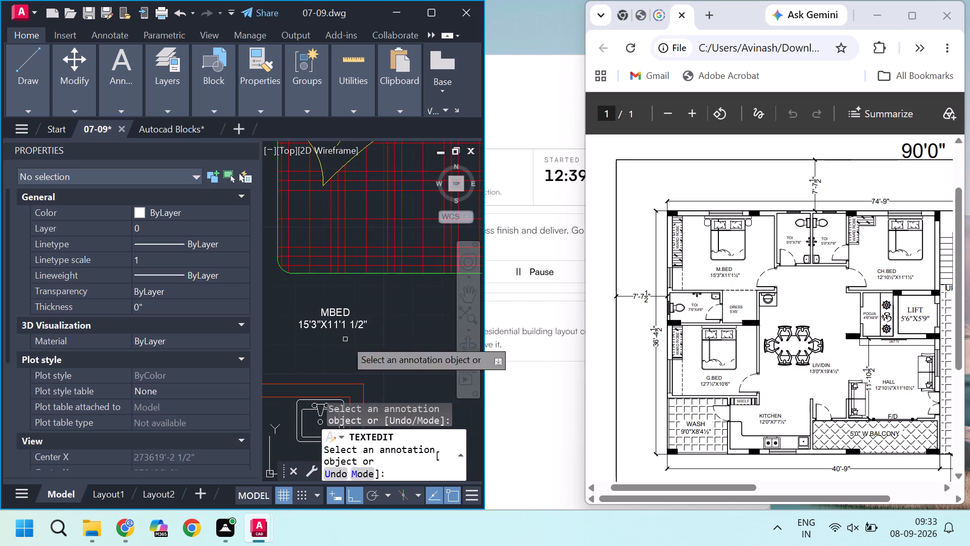
scroll(345, 339, down, 3)
scroll(353, 336, up, 2)
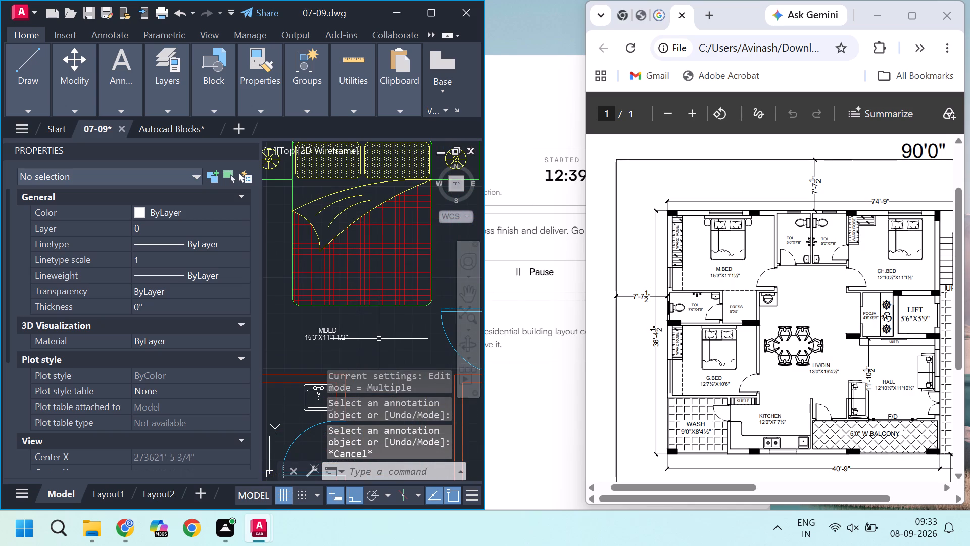
middle_drag(381, 352, 350, 360)
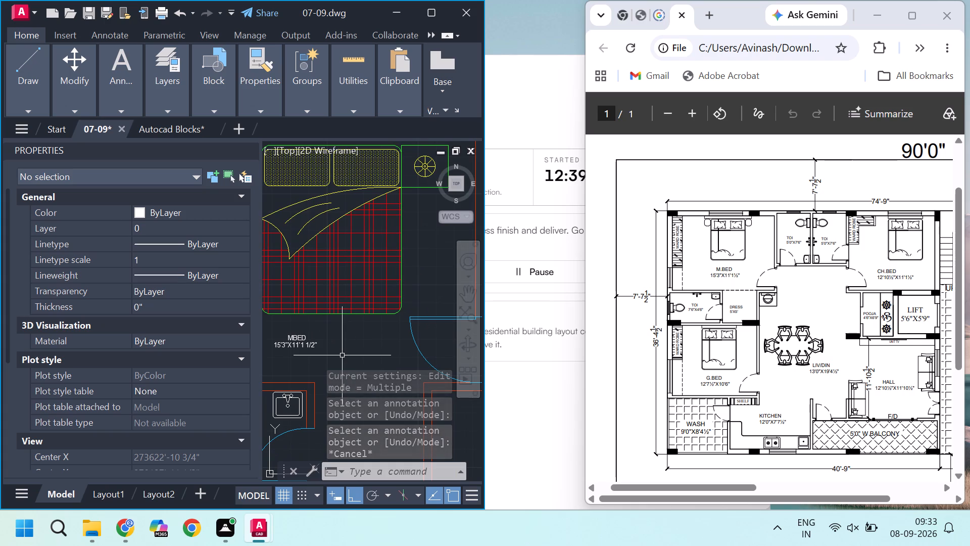
Copy the two-line MBED room label with Ortho off, placing one copy in each of the two adjoining toilets beside the master bedroom.
scroll(289, 337, up, 2)
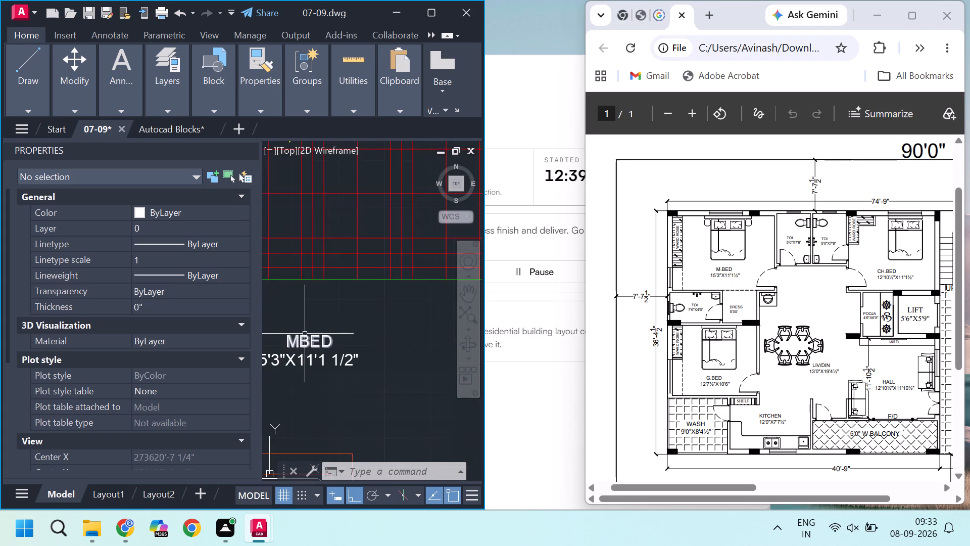
scroll(307, 334, down, 2)
scroll(282, 332, up, 2)
click(281, 332)
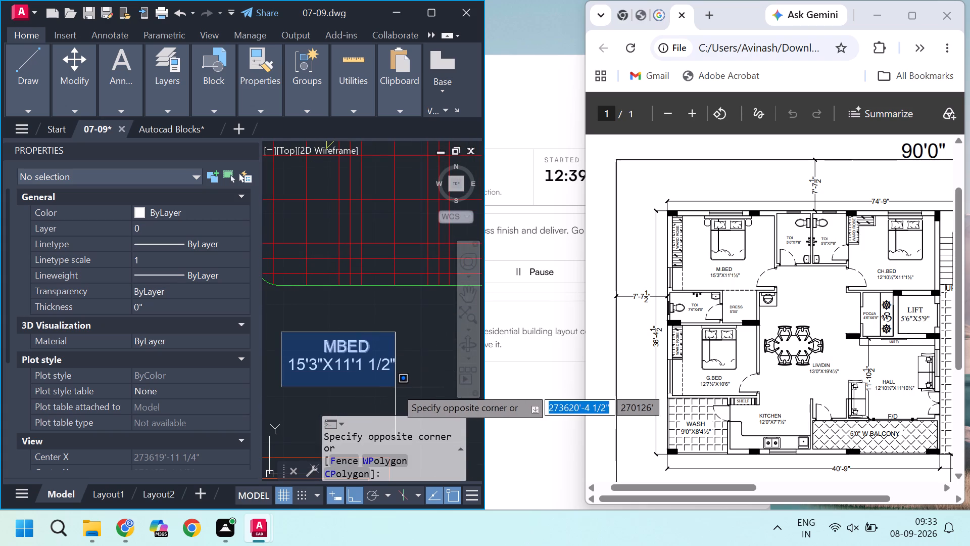
click(405, 387)
text(CO)
key(Return)
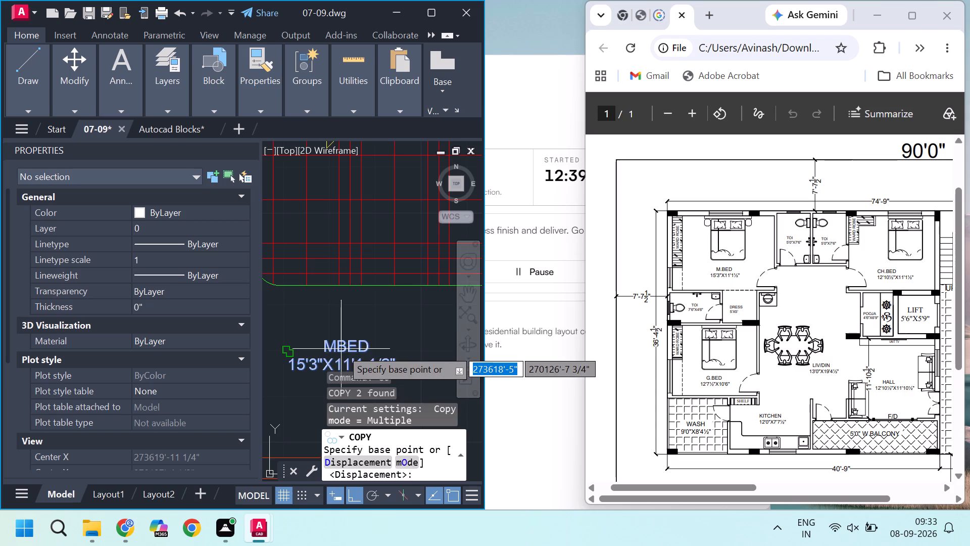
click(341, 349)
scroll(341, 349, down, 4)
scroll(313, 316, down, 3)
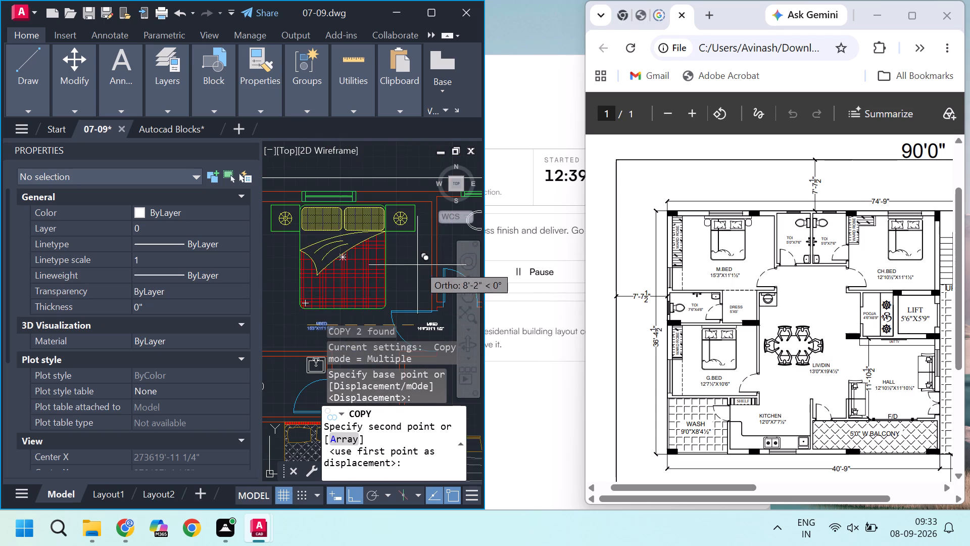
middle_drag(397, 270, 279, 299)
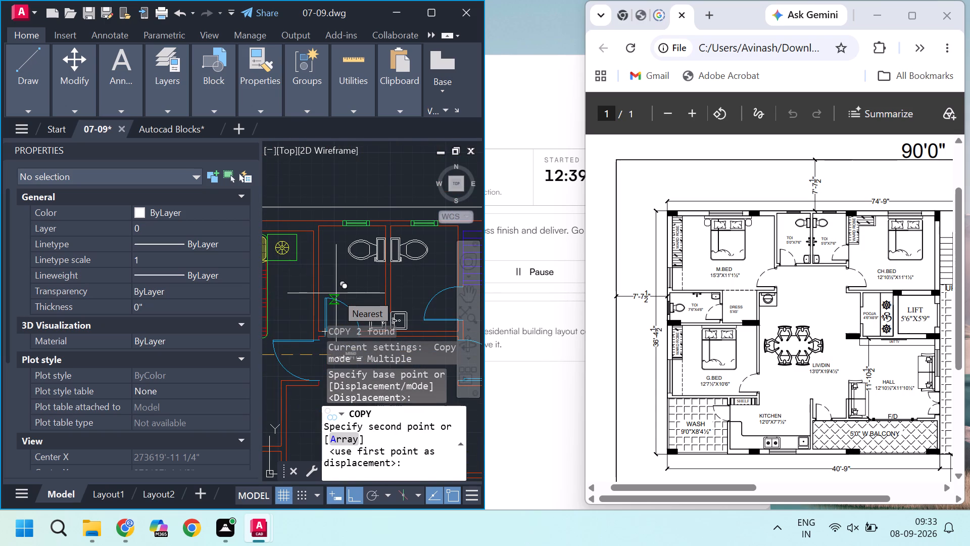
key(ctrl+F8)
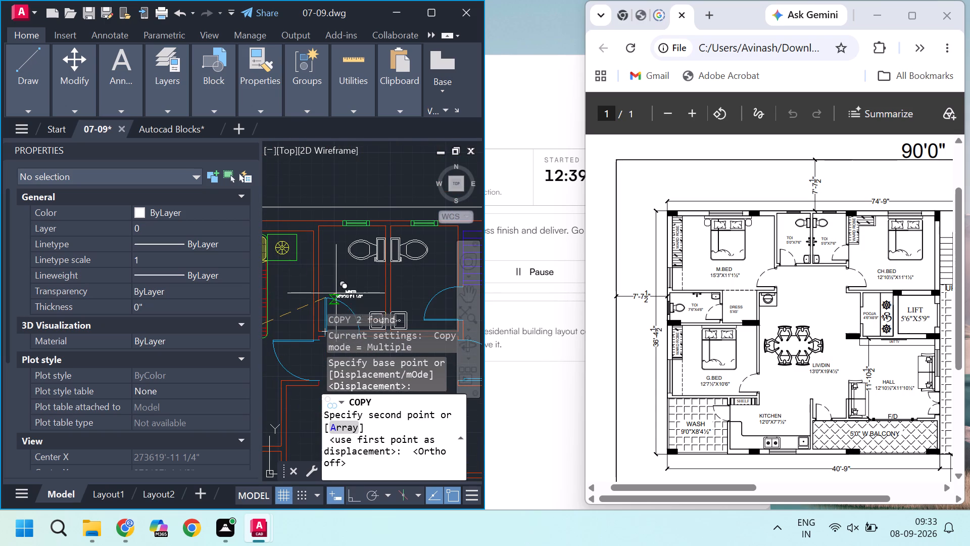
scroll(336, 293, up, 1)
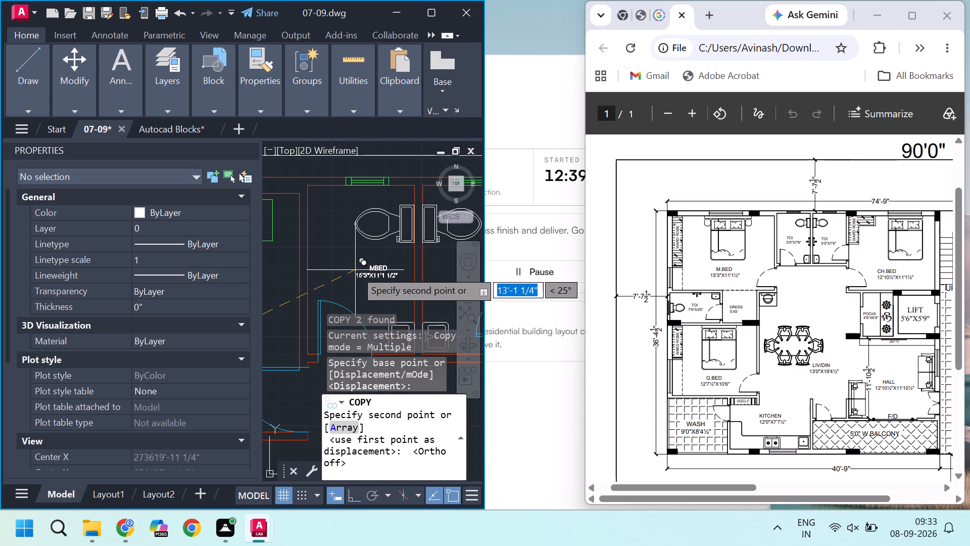
click(346, 270)
middle_drag(367, 277, 265, 281)
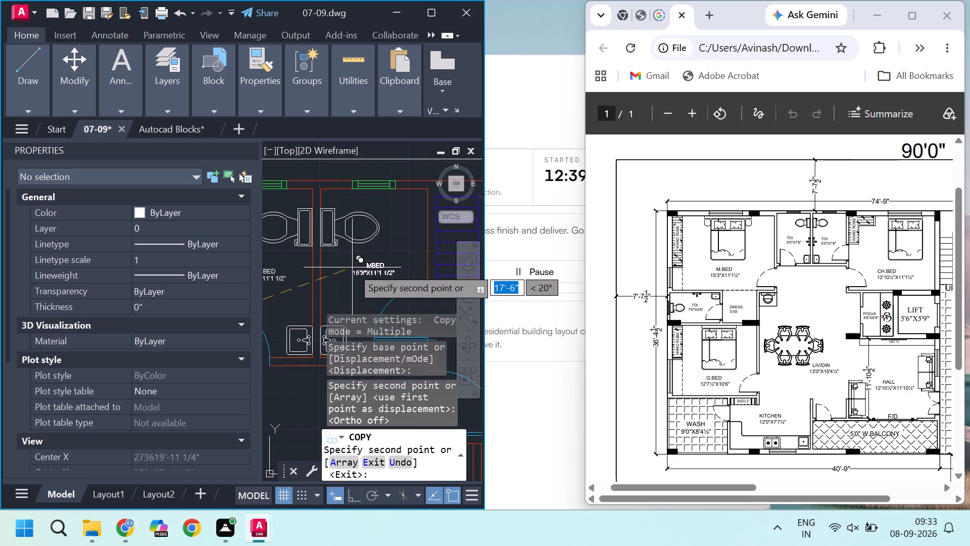
click(352, 267)
Place another copy of the room label in the children's bedroom (CH.BED), beside the bed above the door.
scroll(295, 245, down, 2)
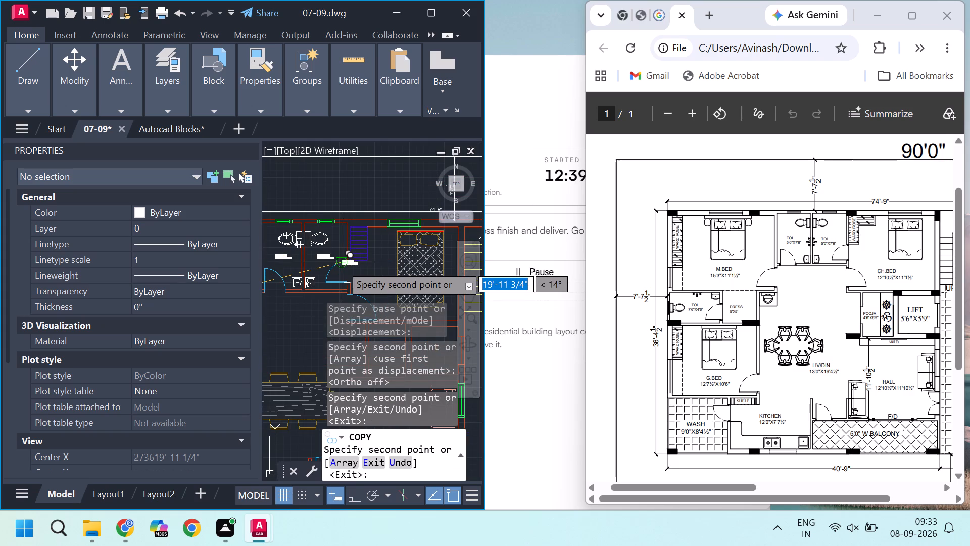
middle_drag(372, 301, 304, 217)
scroll(304, 217, up, 1)
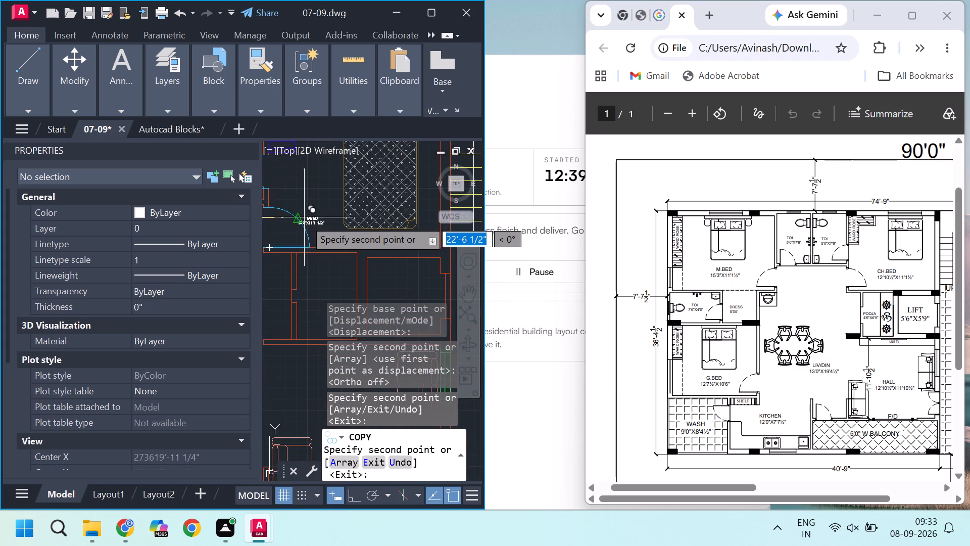
click(299, 184)
Place copies of the room label in the pooja room and in the adjacent lift.
scroll(323, 216, down, 2)
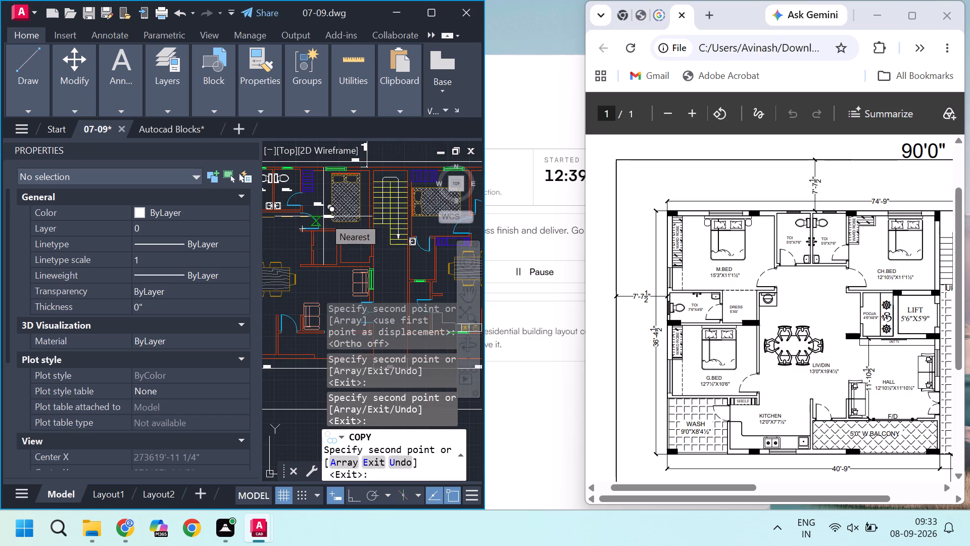
scroll(327, 266, up, 3)
scroll(307, 223, down, 3)
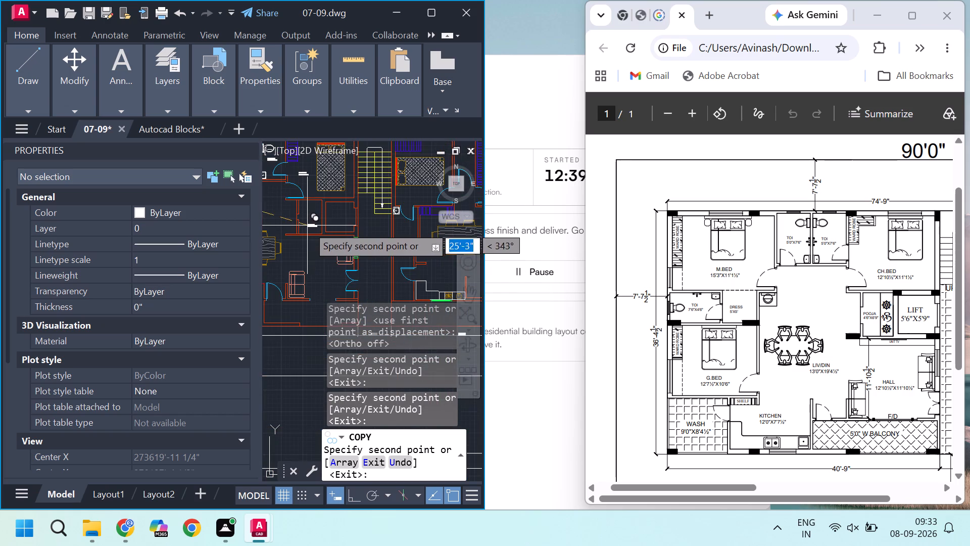
middle_drag(307, 225, 343, 271)
scroll(343, 271, up, 2)
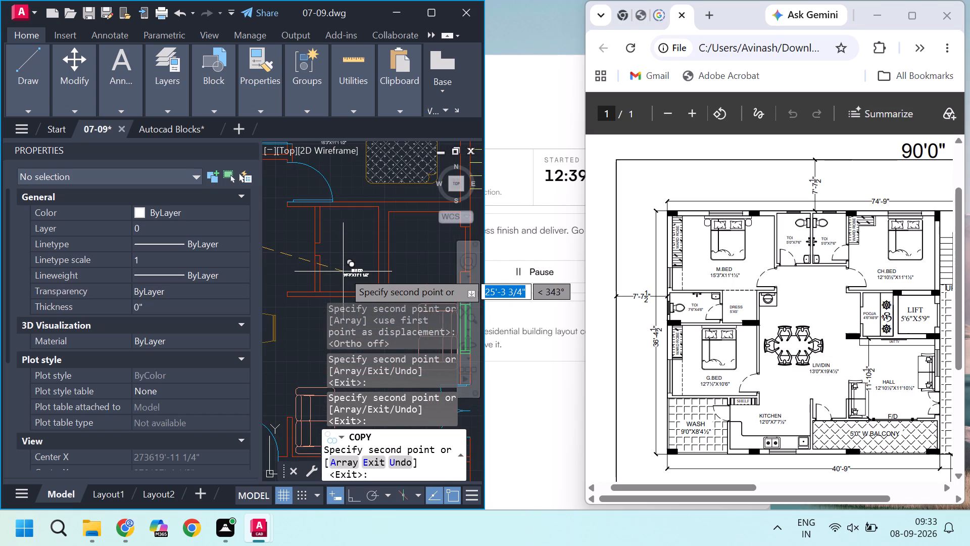
scroll(329, 253, up, 2)
click(331, 250)
scroll(353, 242, down, 2)
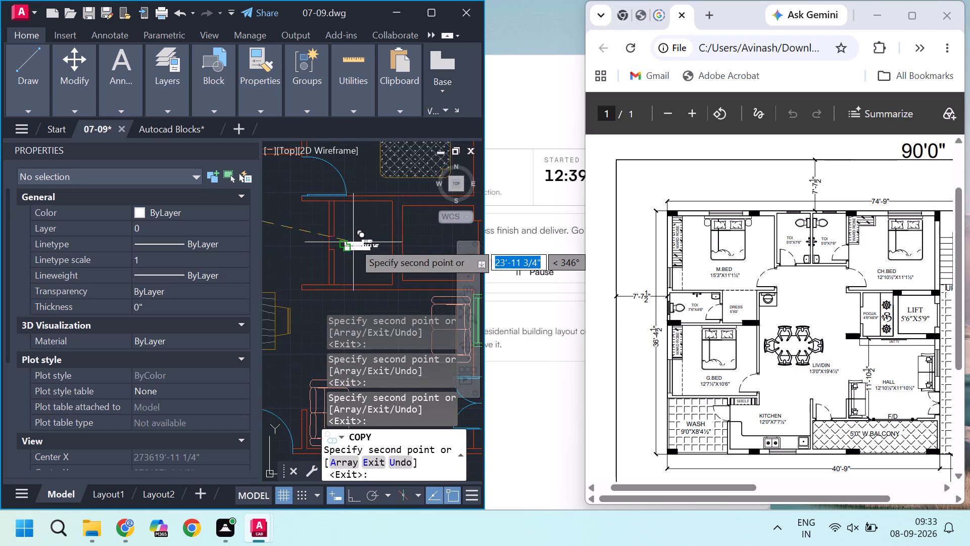
middle_drag(382, 244, 331, 246)
scroll(387, 245, up, 2)
click(351, 225)
Place copies of the room label in the dress area and the attached toilet below the master bedroom.
scroll(351, 225, down, 4)
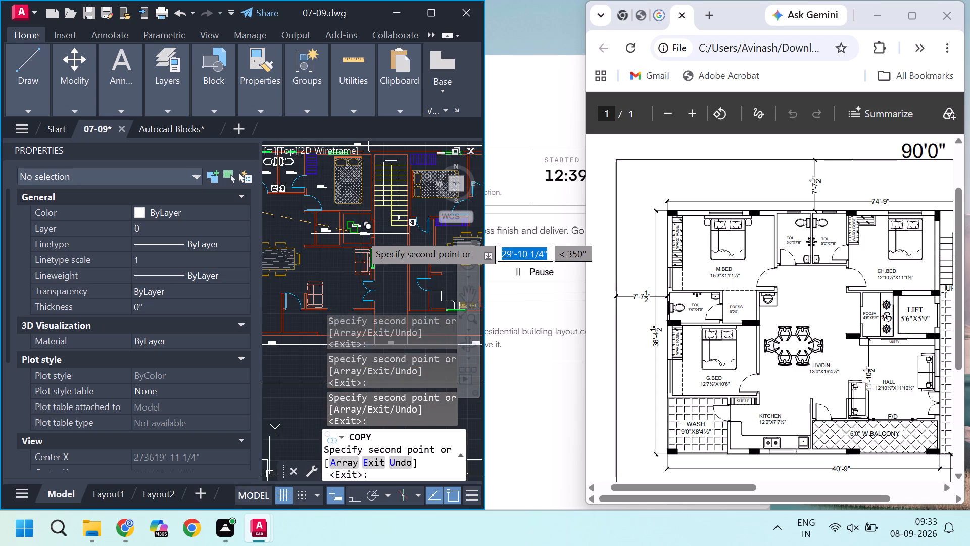
scroll(360, 234, down, 1)
middle_drag(302, 245, 364, 249)
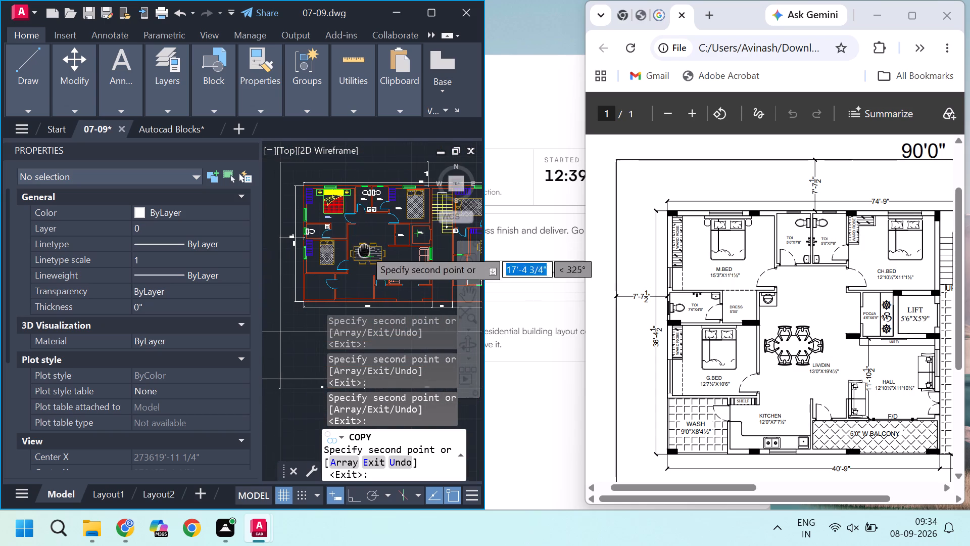
scroll(294, 225, up, 2)
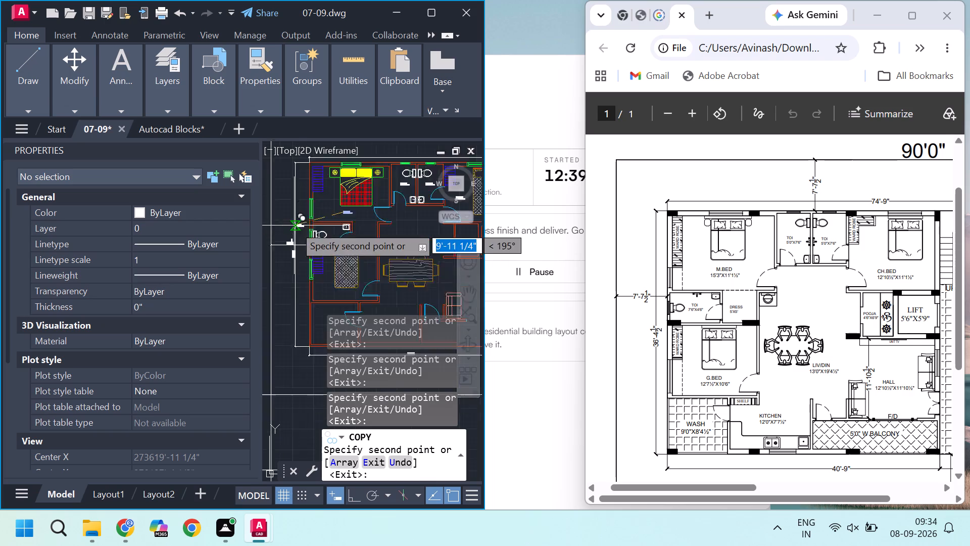
scroll(294, 225, up, 1)
middle_drag(354, 241, 280, 255)
scroll(351, 252, up, 2)
scroll(274, 266, down, 2)
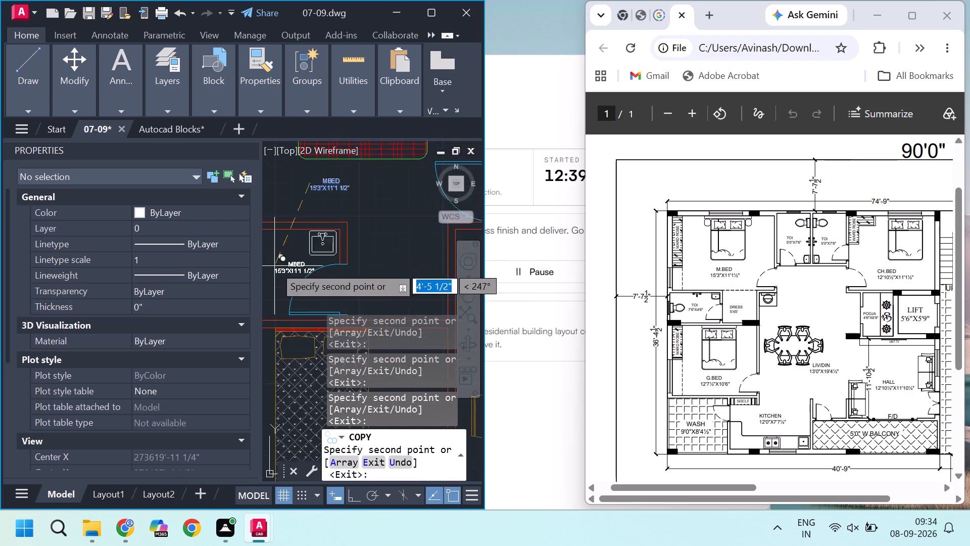
scroll(321, 260, up, 2)
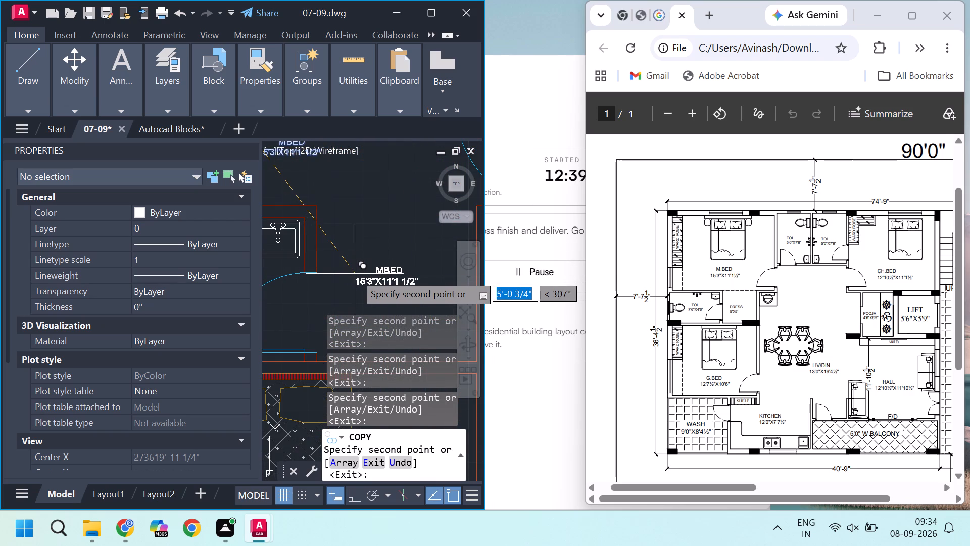
click(355, 274)
scroll(355, 274, down, 3)
scroll(297, 269, up, 3)
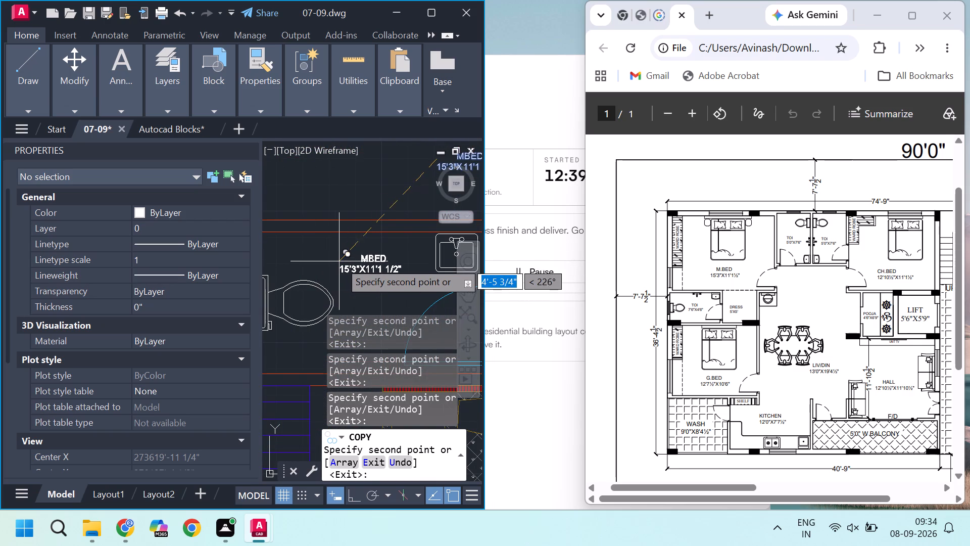
middle_drag(341, 262, 337, 229)
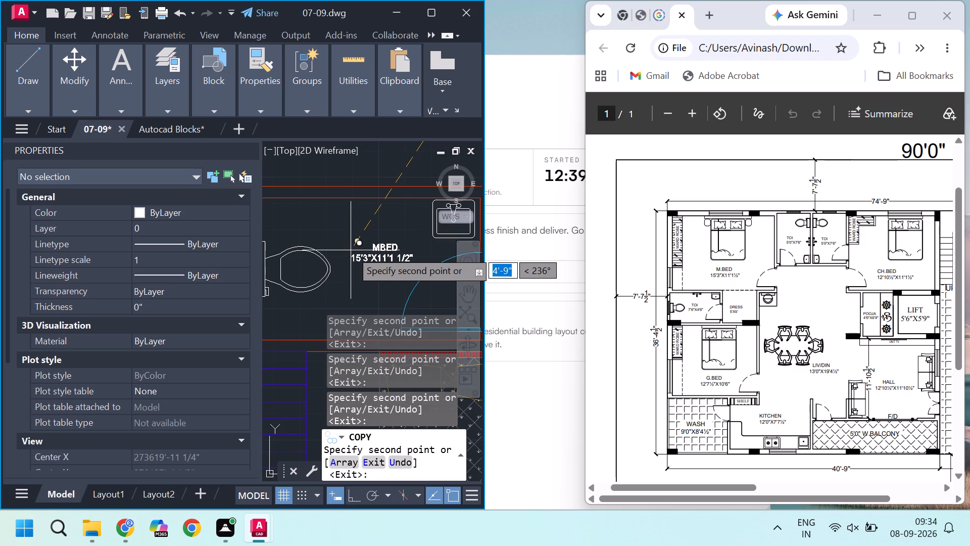
click(350, 250)
Place a copy of the room label below the bed in the guest bedroom (G.BED).
scroll(306, 225, down, 3)
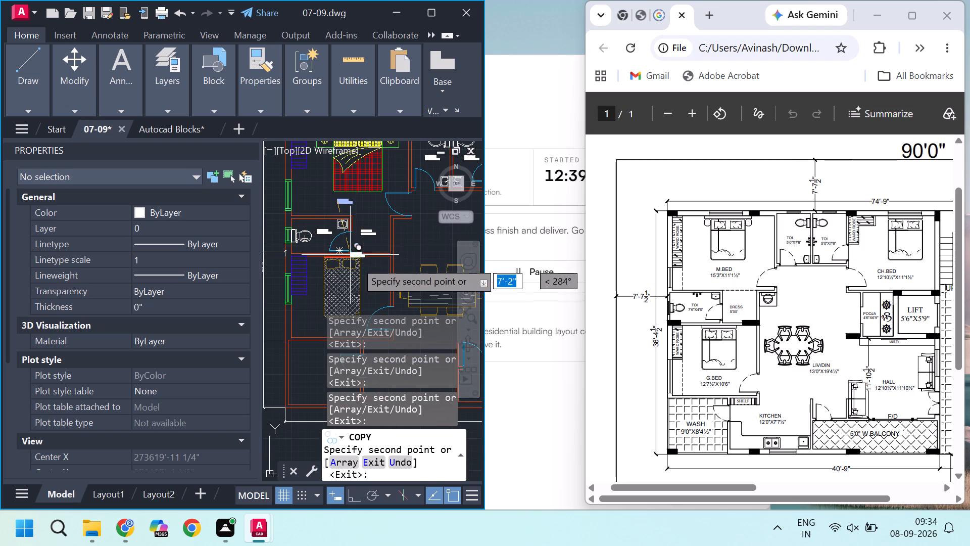
middle_drag(326, 304, 322, 246)
scroll(321, 251, up, 1)
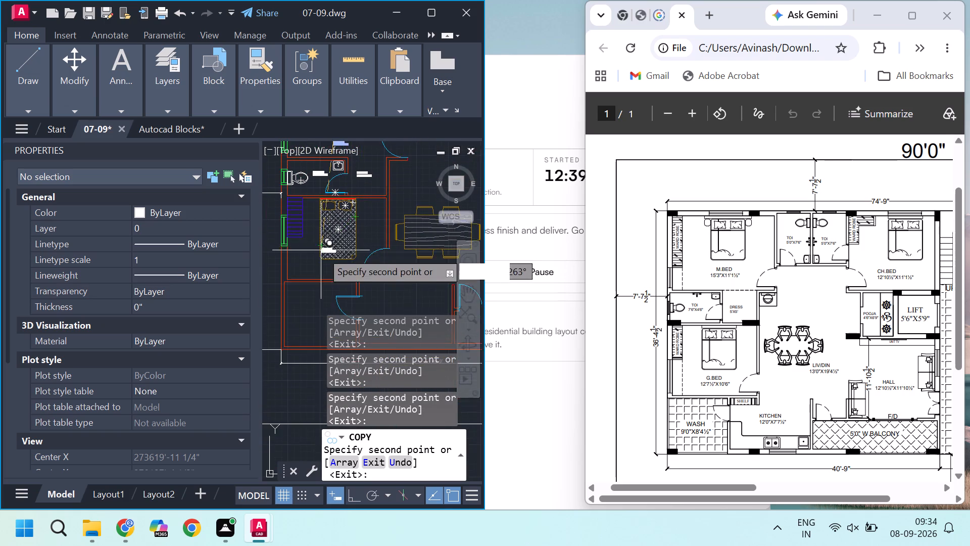
scroll(321, 252, up, 2)
click(319, 293)
Place a copy of the room label in the wash area below the guest bedroom.
scroll(288, 248, down, 3)
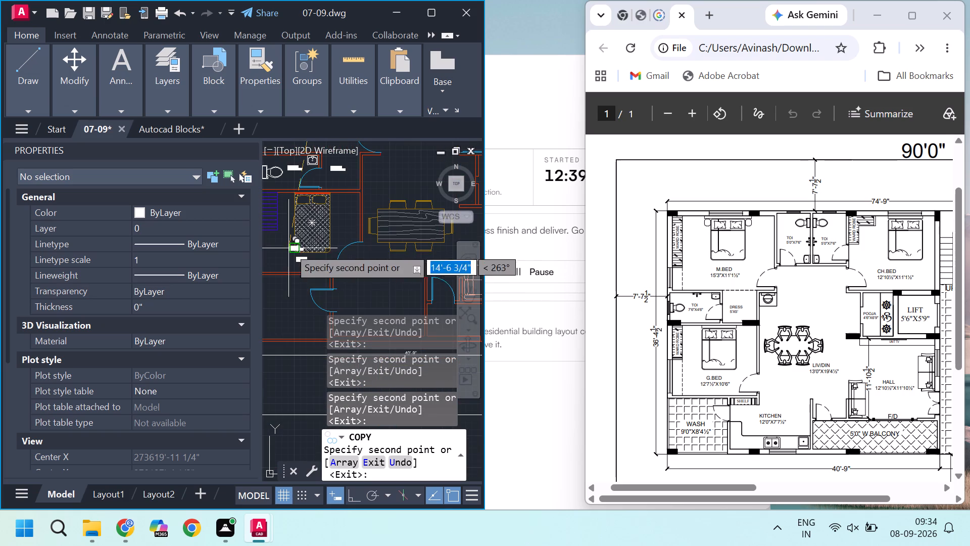
middle_drag(328, 283, 337, 179)
scroll(374, 198, down, 2)
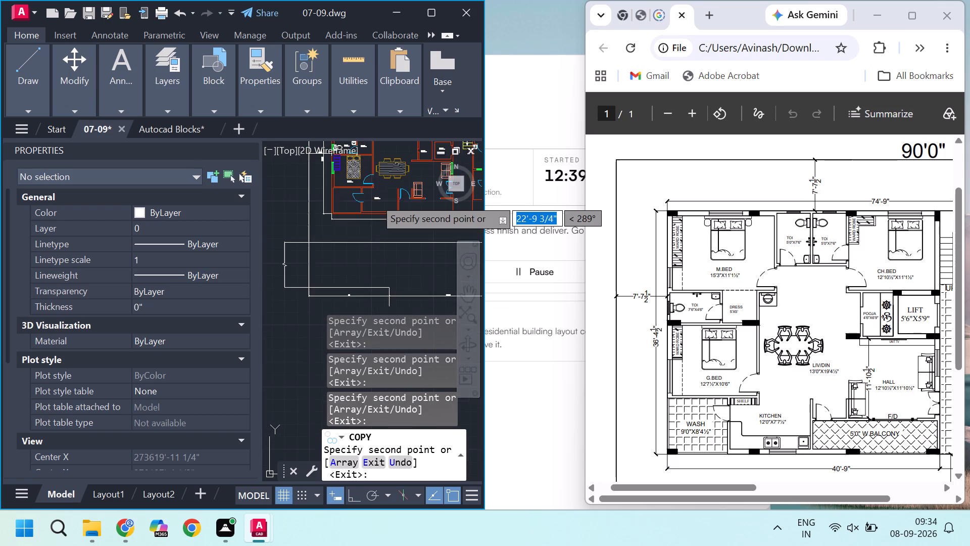
scroll(324, 201, up, 4)
click(362, 194)
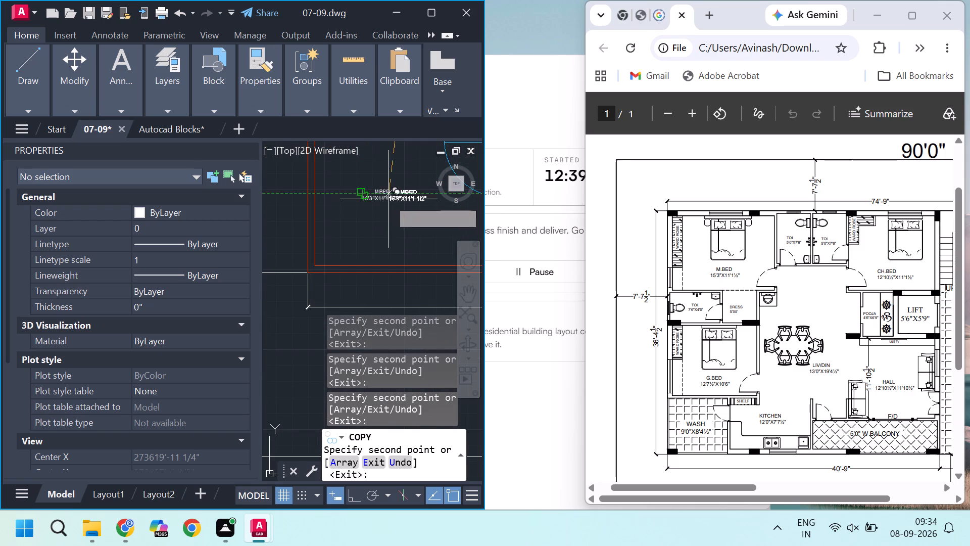
Place a copy of the room label in the kitchen, beside the wash area.
middle_drag(388, 199, 315, 243)
scroll(315, 243, down, 2)
scroll(397, 240, up, 2)
middle_drag(397, 239, 385, 244)
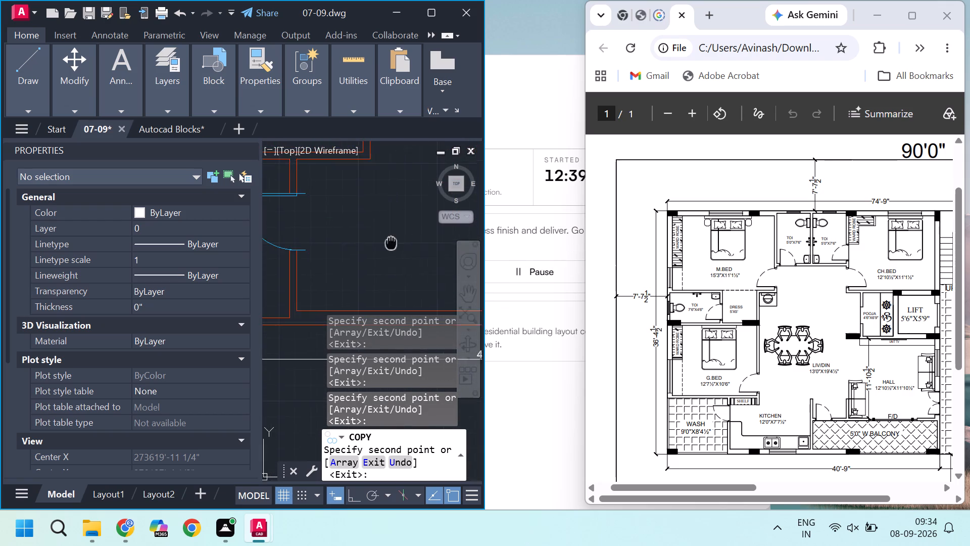
middle_drag(385, 244, 335, 259)
scroll(335, 259, down, 2)
scroll(345, 272, up, 1)
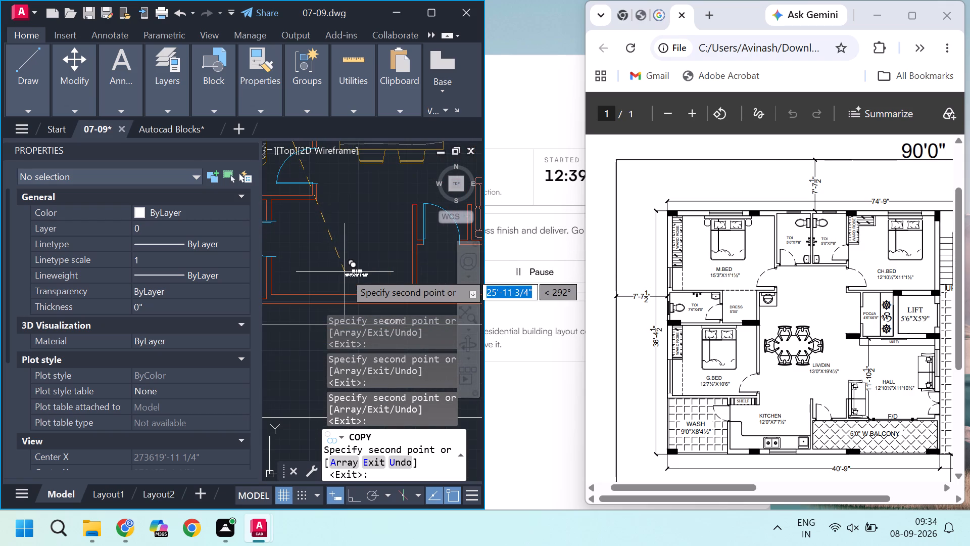
scroll(344, 272, down, 1)
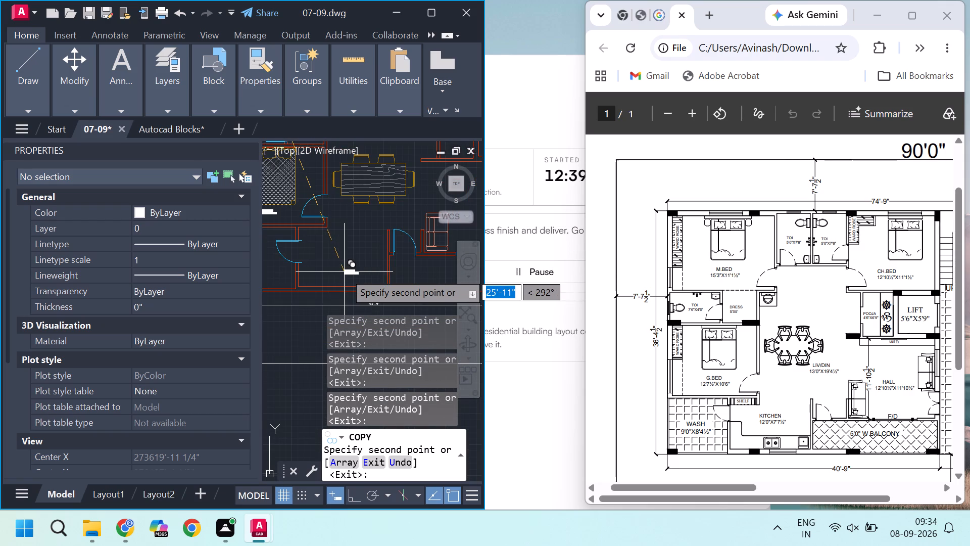
click(340, 250)
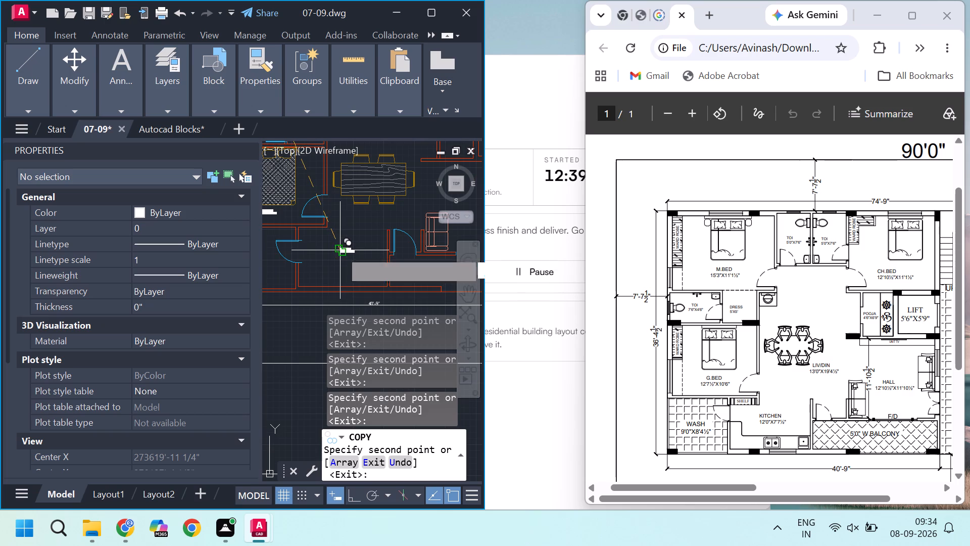
Place a copy of the room label in the living/dining area, just beyond the lower corner of the dining table.
middle_drag(349, 236, 304, 258)
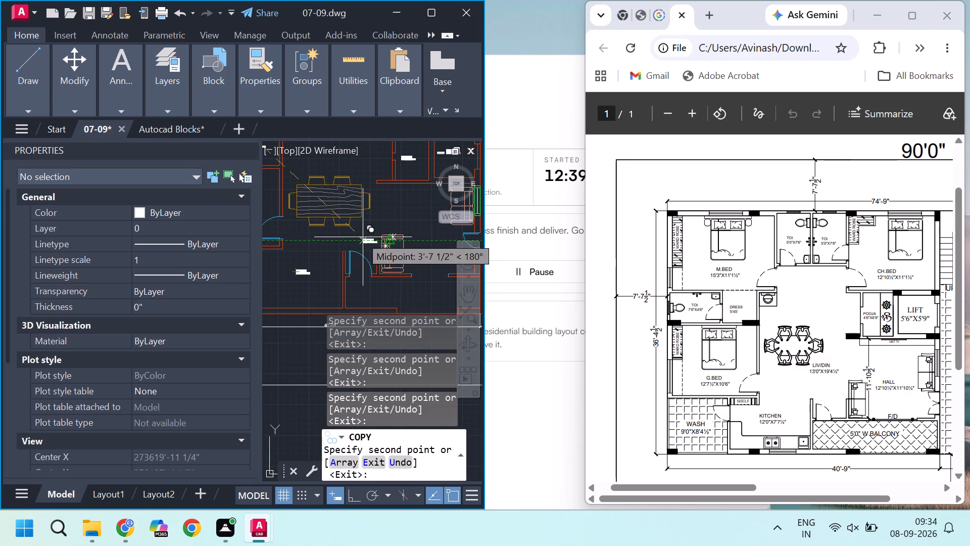
scroll(352, 233, up, 2)
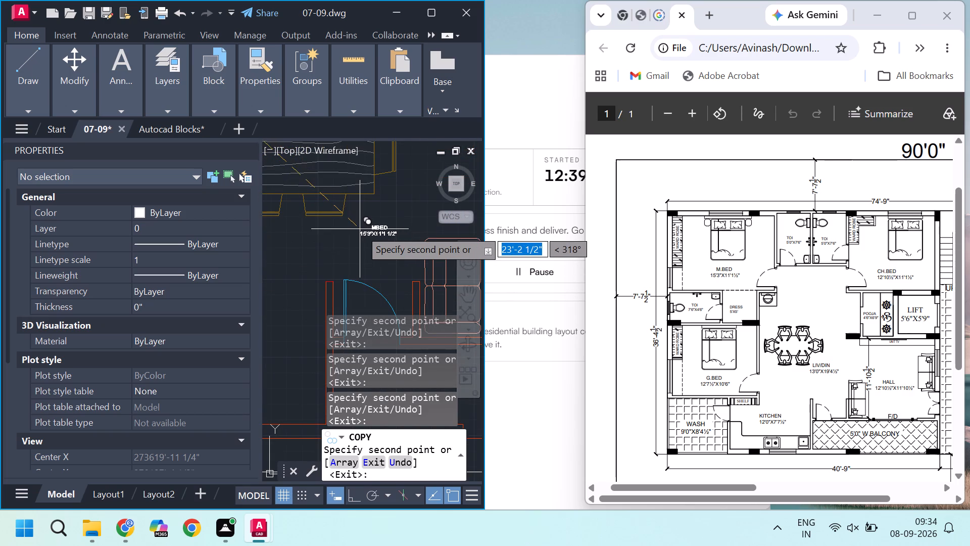
middle_drag(360, 229, 317, 264)
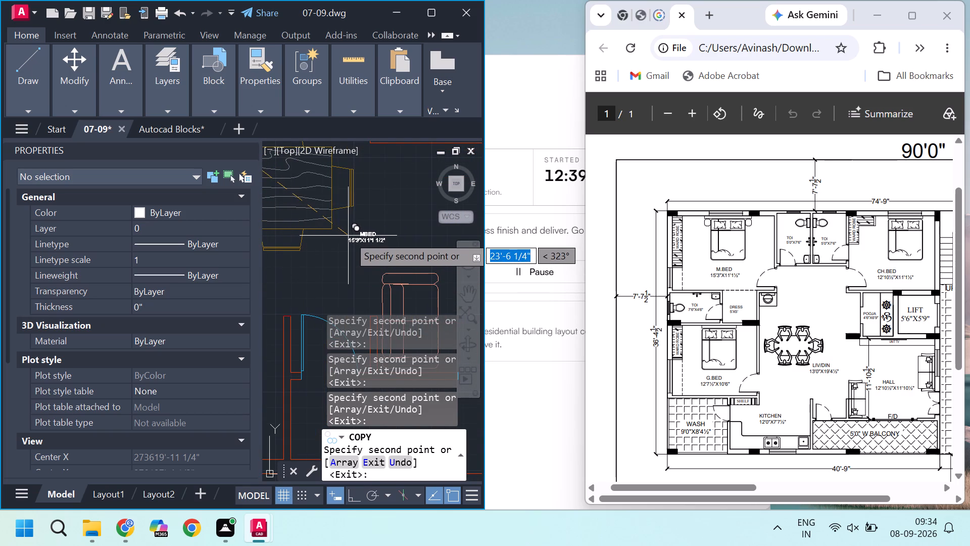
click(348, 236)
Place a copy of the room label in the hall, in the open space between the two sofas.
scroll(342, 269, down, 2)
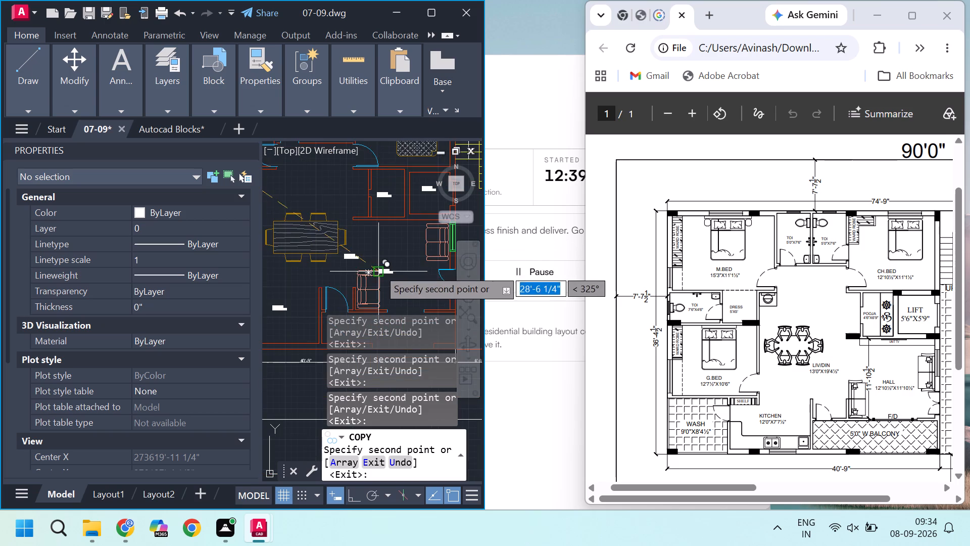
middle_drag(374, 268, 321, 242)
scroll(335, 254, down, 2)
scroll(335, 255, up, 2)
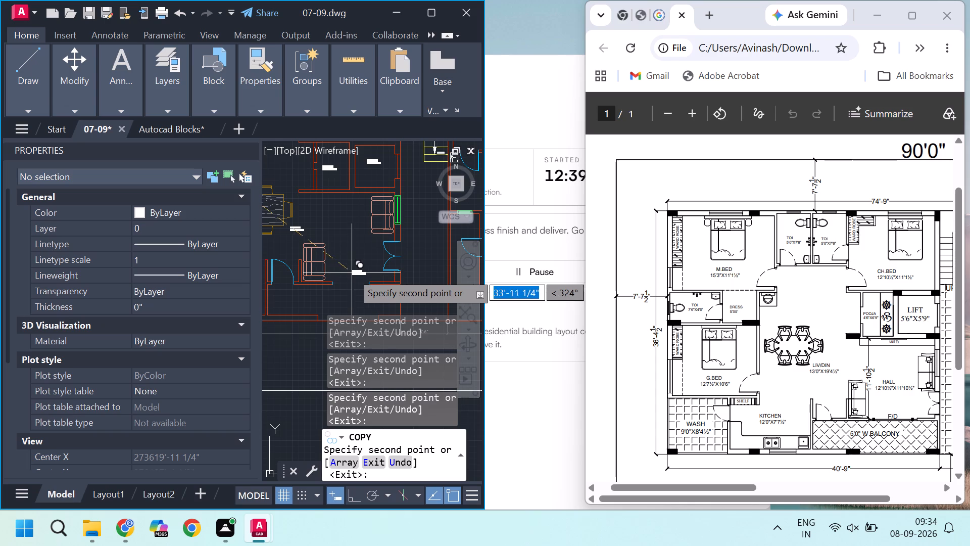
scroll(353, 268, up, 1)
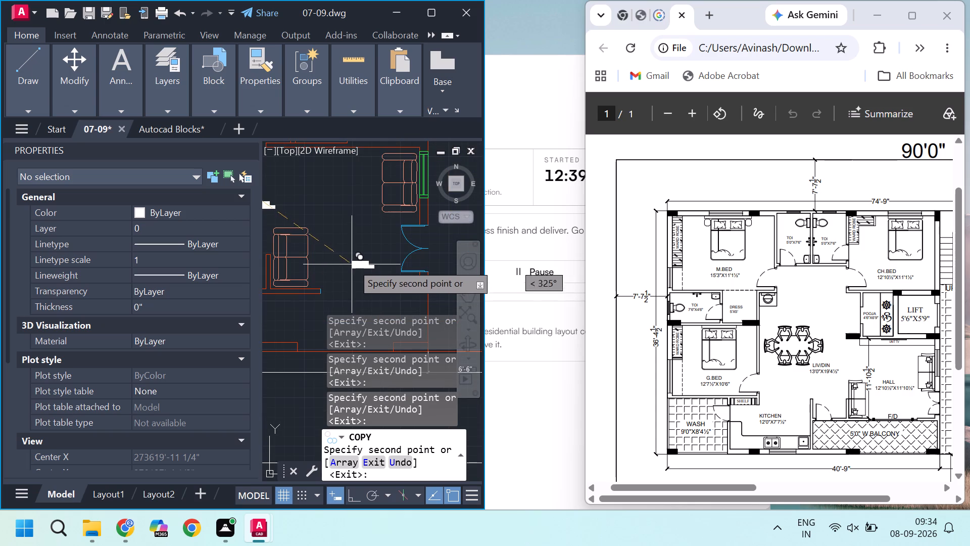
click(333, 234)
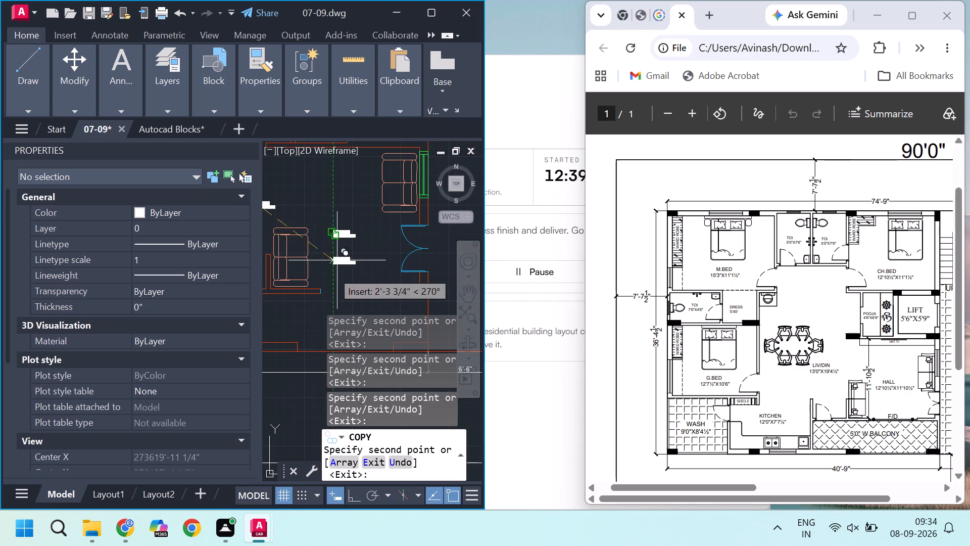
Place a copy of the room label in the balcony below the hall.
click(321, 316)
Examine the apartment beyond the corridor in the reference PDF for its room names and label positions.
scroll(293, 294, down, 3)
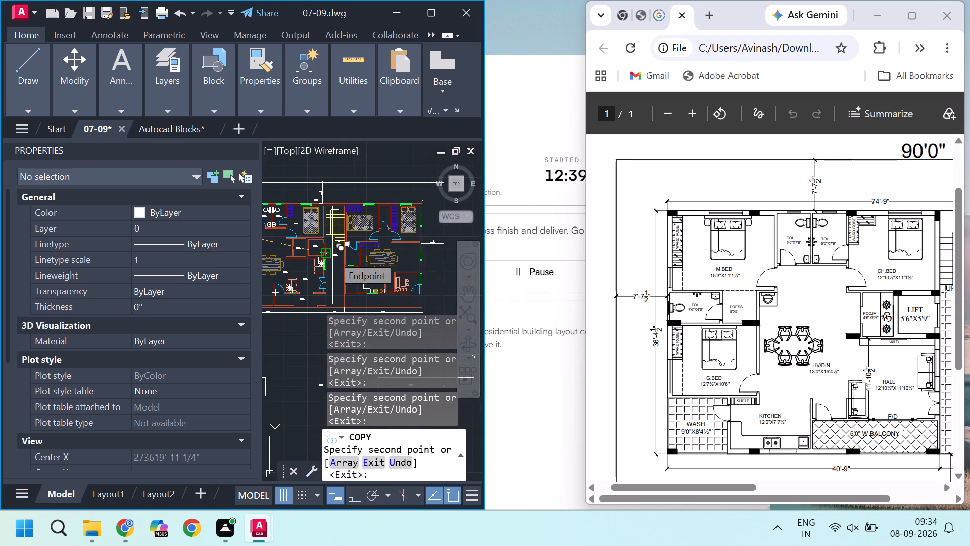
scroll(752, 273, down, 1)
scroll(757, 272, up, 2)
scroll(783, 287, down, 2)
middle_drag(788, 286, 820, 287)
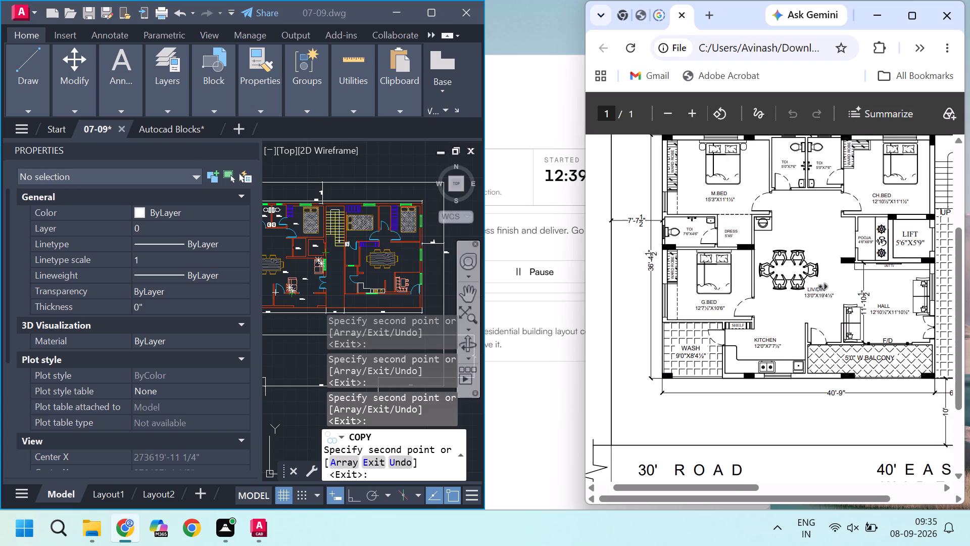
middle_drag(820, 287, 863, 288)
middle_drag(884, 277, 903, 278)
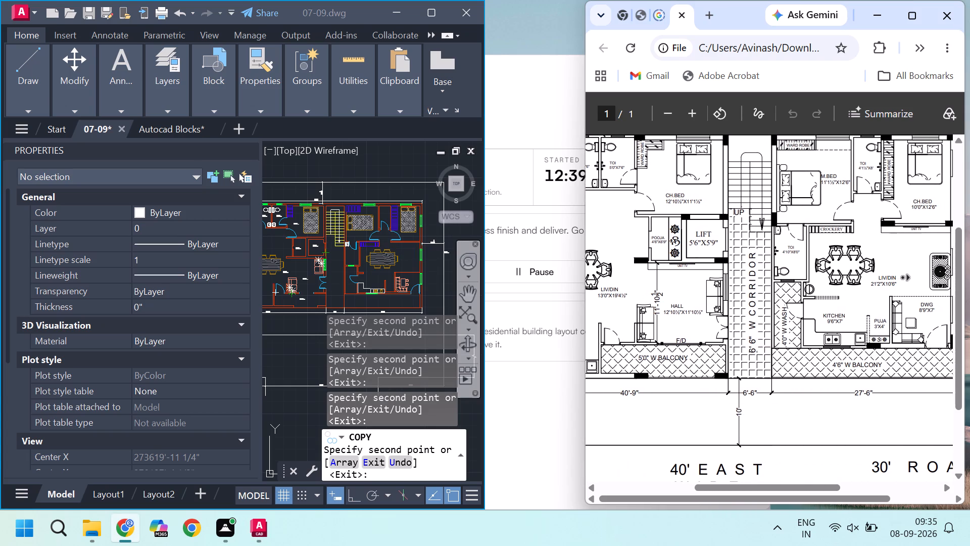
middle_drag(903, 278, 919, 284)
scroll(892, 242, up, 2)
scroll(892, 242, down, 2)
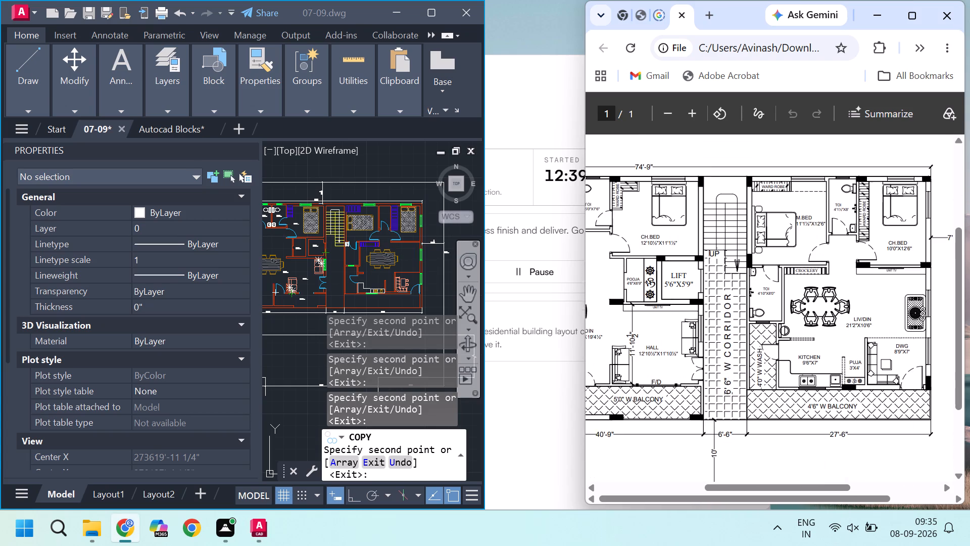
scroll(873, 254, up, 1)
Place a copy of the room label below the bed in the master bedroom (M.BED) of the apartment beyond the corridor.
scroll(370, 224, up, 1)
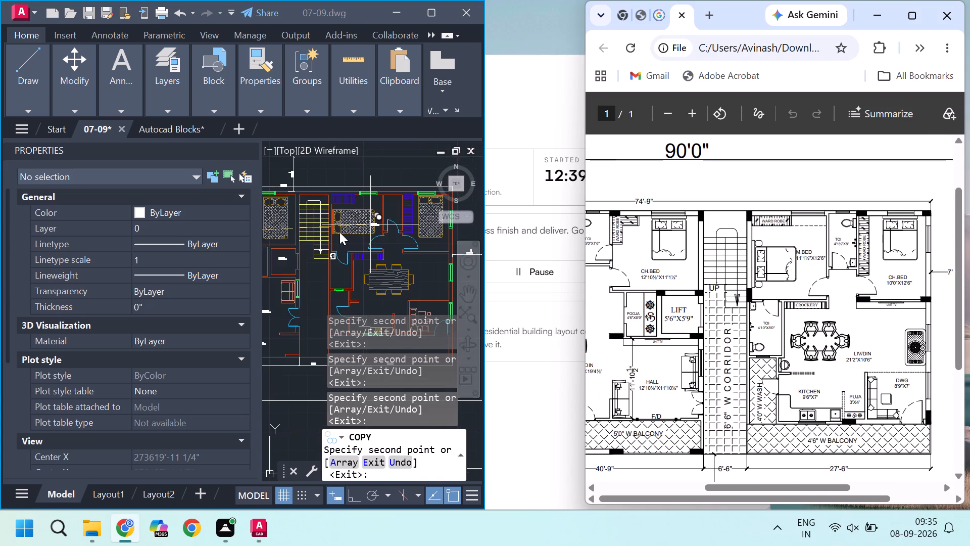
scroll(339, 232, up, 4)
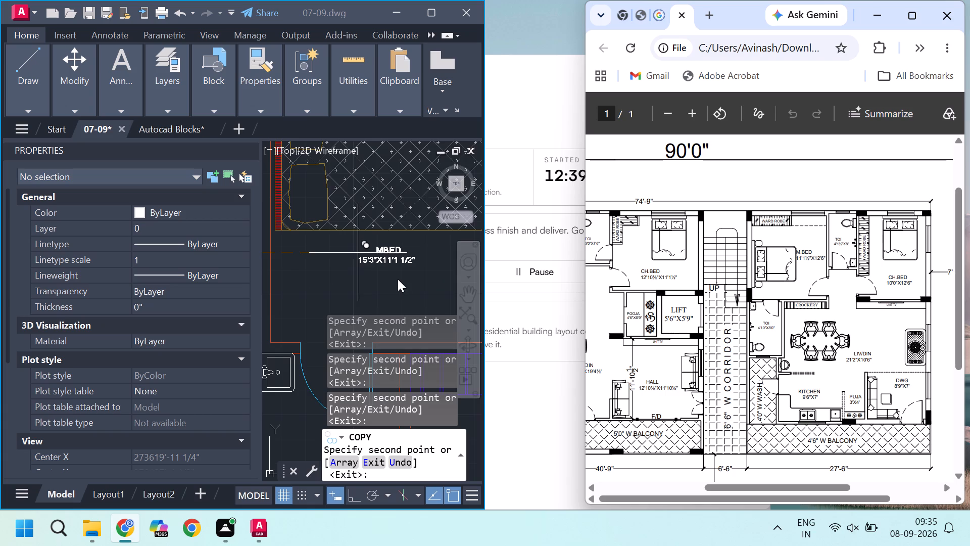
scroll(378, 267, down, 2)
key(Escape)
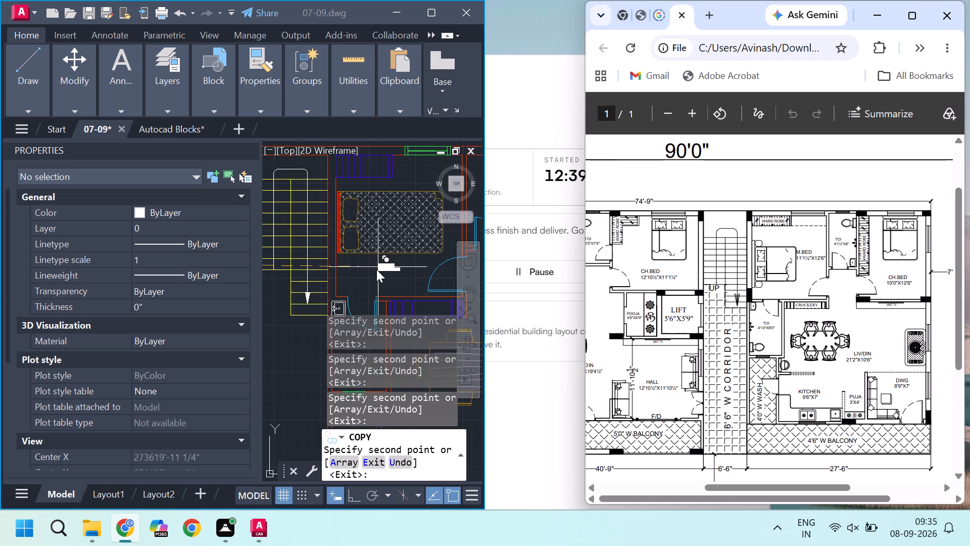
key(Escape)
key(Escape)
click(385, 274)
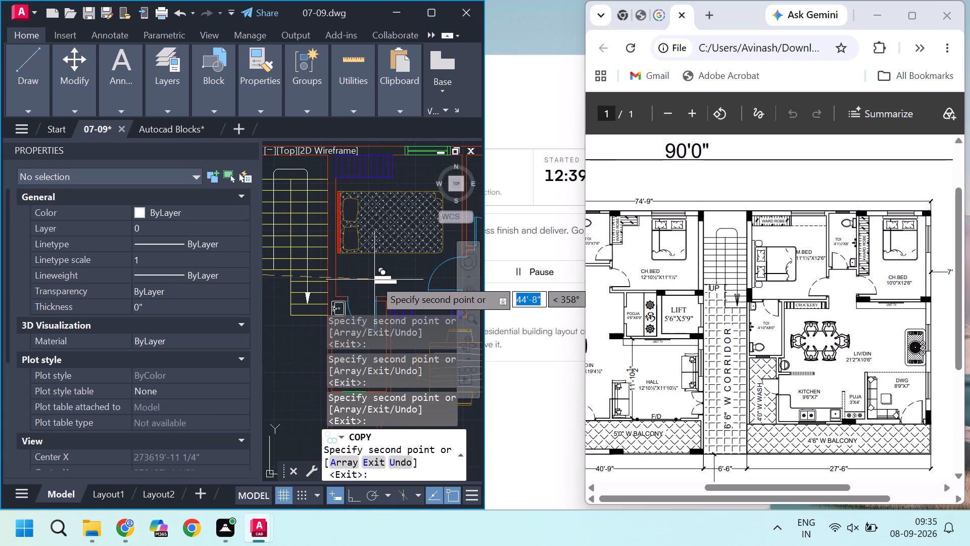
scroll(374, 277, up, 1)
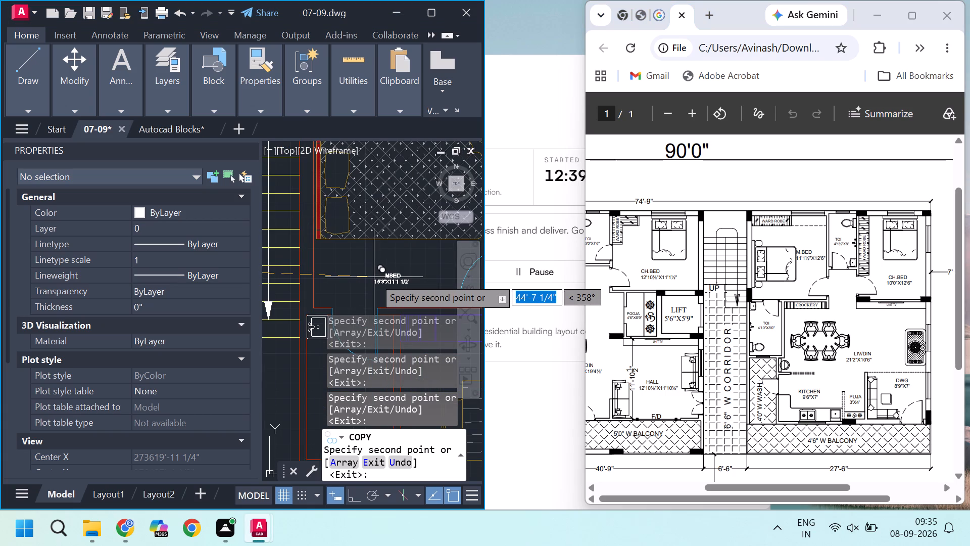
scroll(374, 277, down, 2)
scroll(376, 272, up, 2)
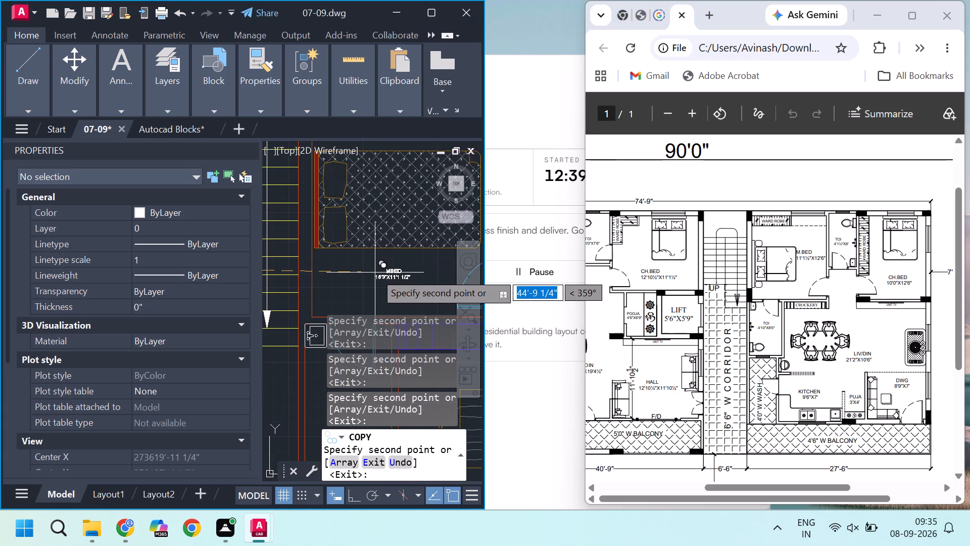
click(375, 272)
Place a copy of the room label below the bed in the same apartment's children's bedroom (CH.BED).
scroll(375, 272, down, 2)
middle_drag(391, 266, 304, 258)
scroll(395, 263, up, 2)
middle_drag(403, 272, 320, 254)
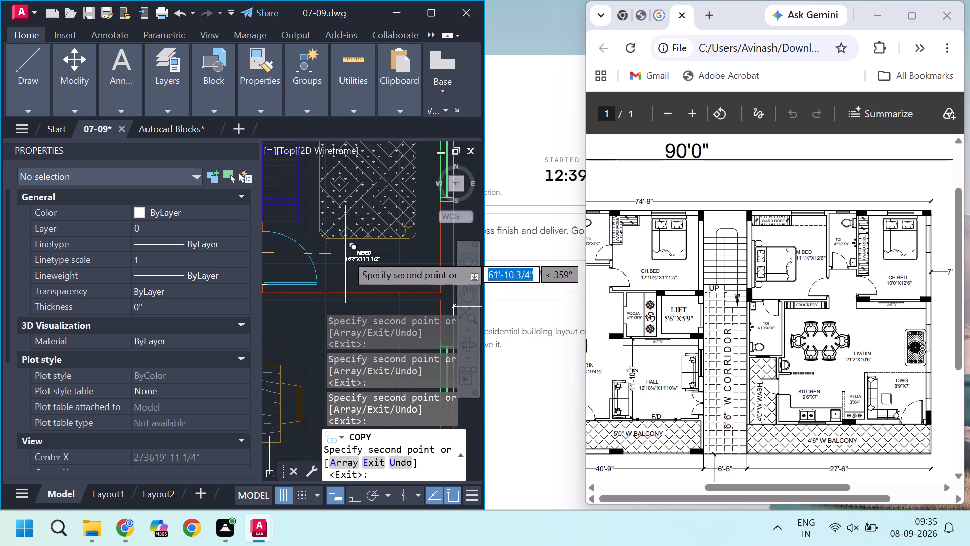
click(357, 259)
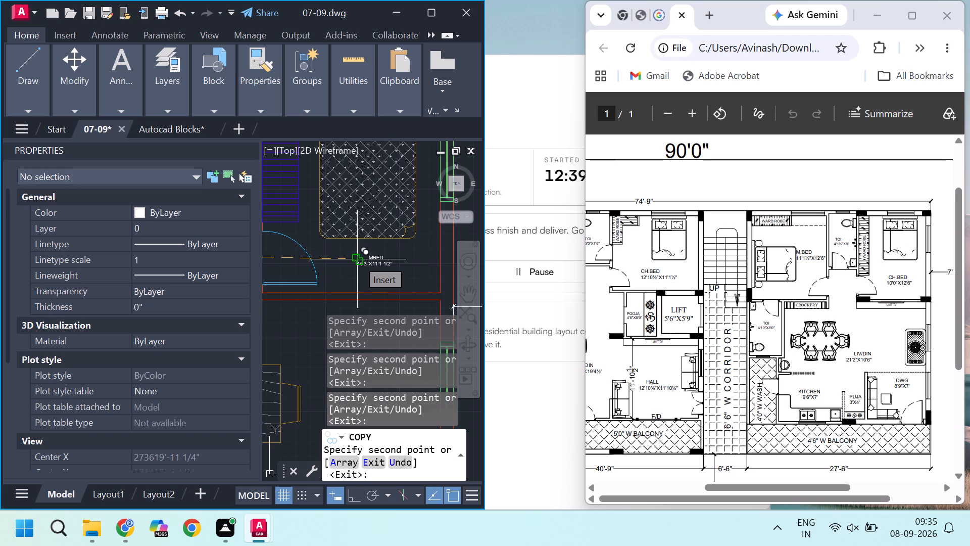
Place a copy of the room label in the second apartment's living/dining area, between the dining table and the sofa set.
scroll(357, 259, down, 2)
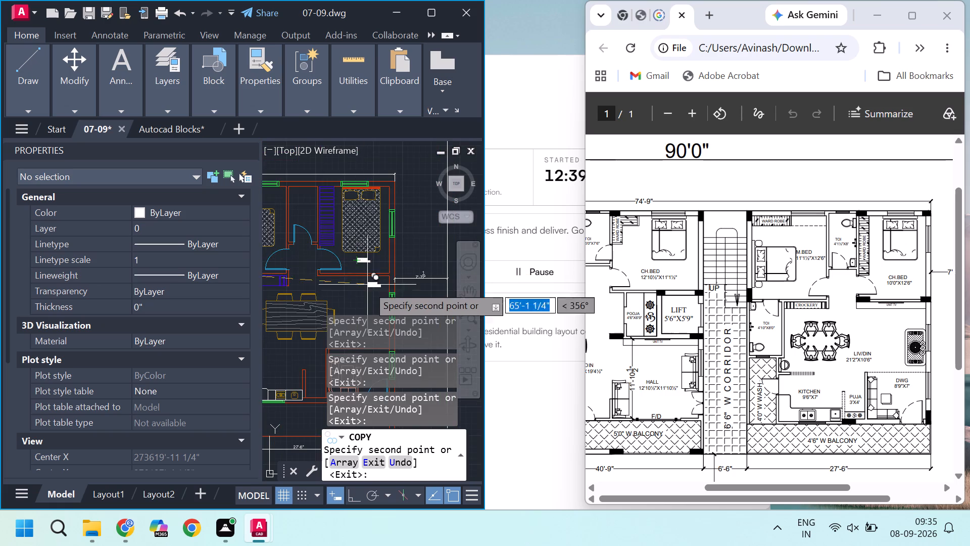
scroll(365, 296, up, 2)
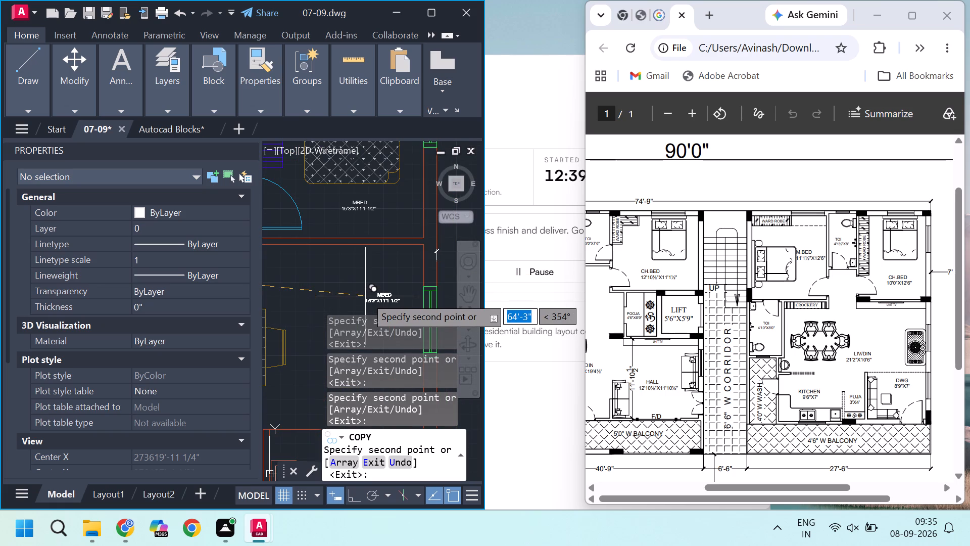
scroll(365, 296, down, 1)
middle_drag(344, 306, 345, 208)
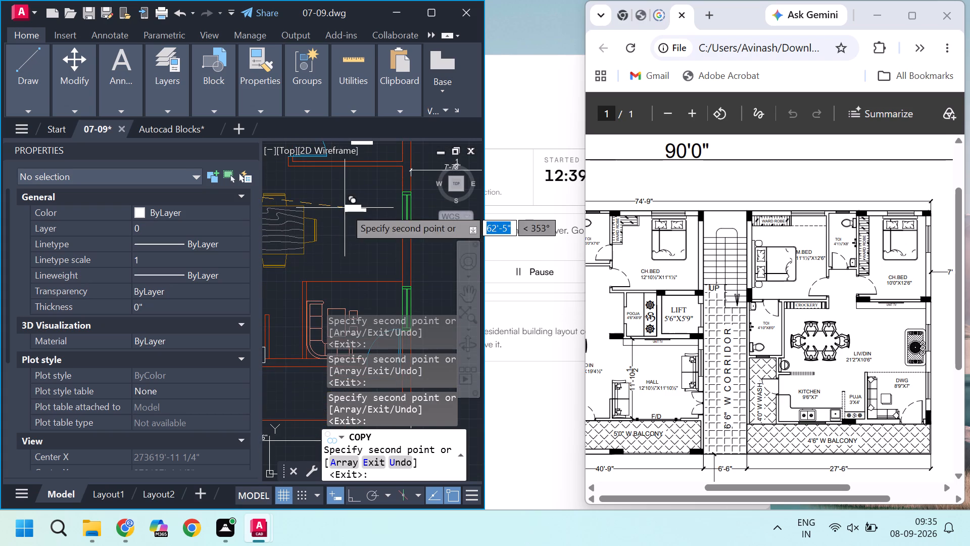
scroll(323, 255, up, 2)
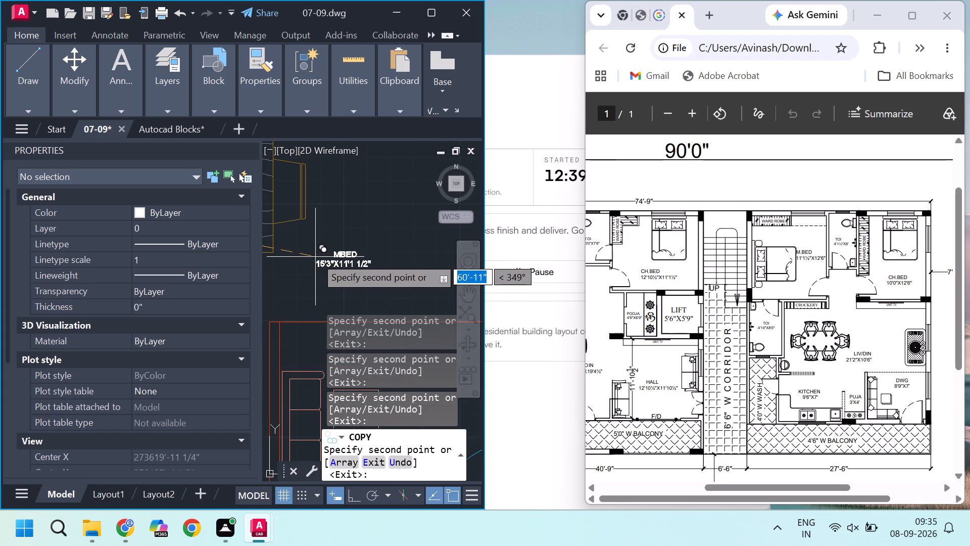
click(304, 260)
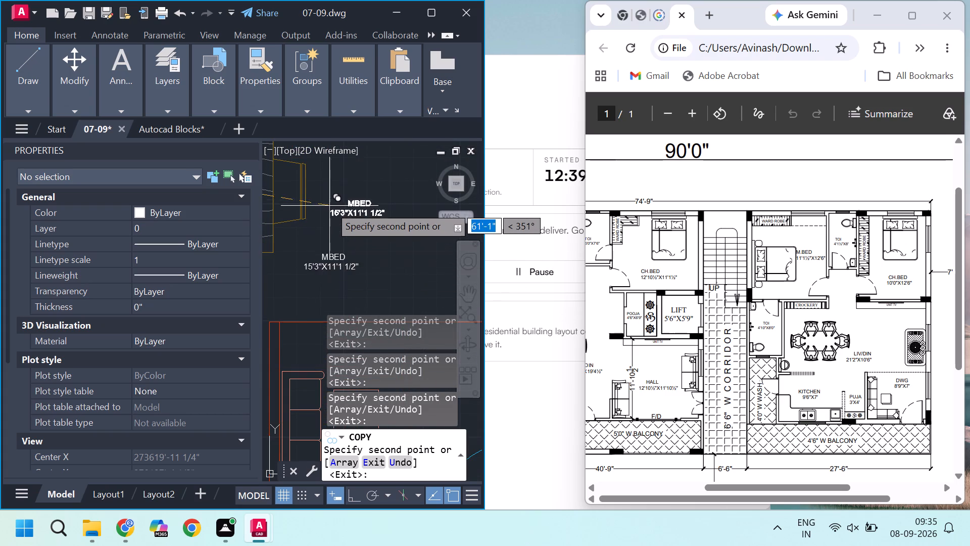
Place a copy of the room label in the second apartment's drawing room (DWG), between the sofa set and the outer-wall window.
scroll(329, 206, down, 2)
scroll(364, 268, up, 2)
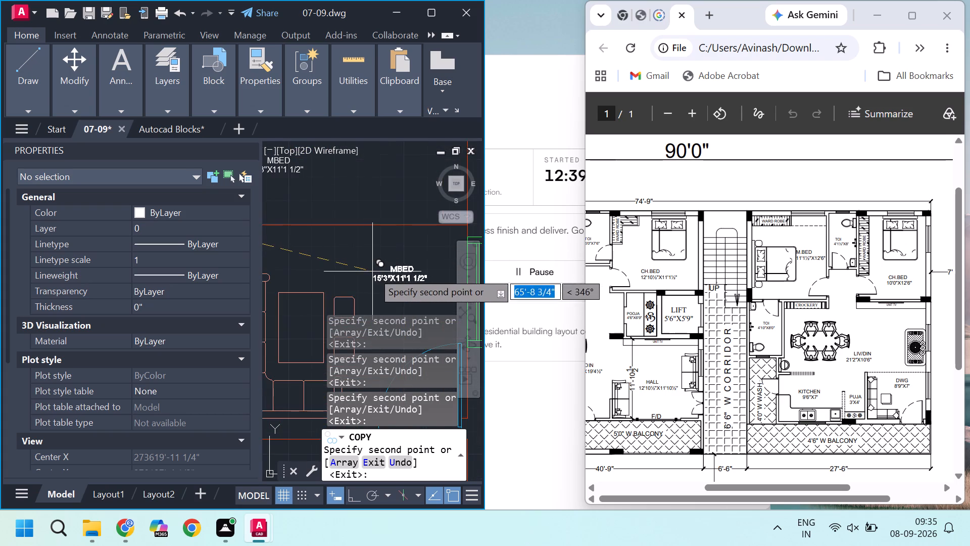
middle_drag(371, 272, 324, 202)
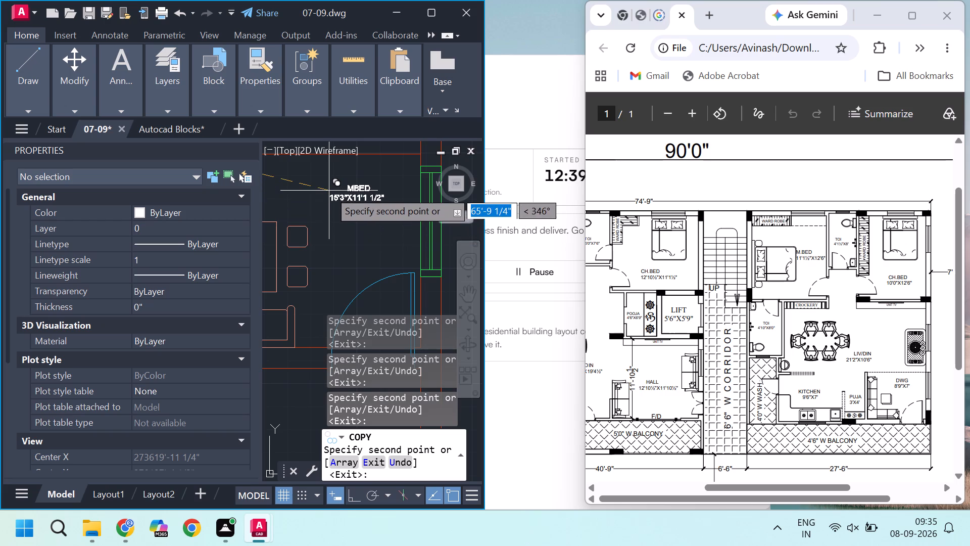
click(329, 191)
Place a copy of the room label in the puja room, between the kitchen and the drawing room.
scroll(359, 224, down, 2)
middle_drag(309, 244, 391, 230)
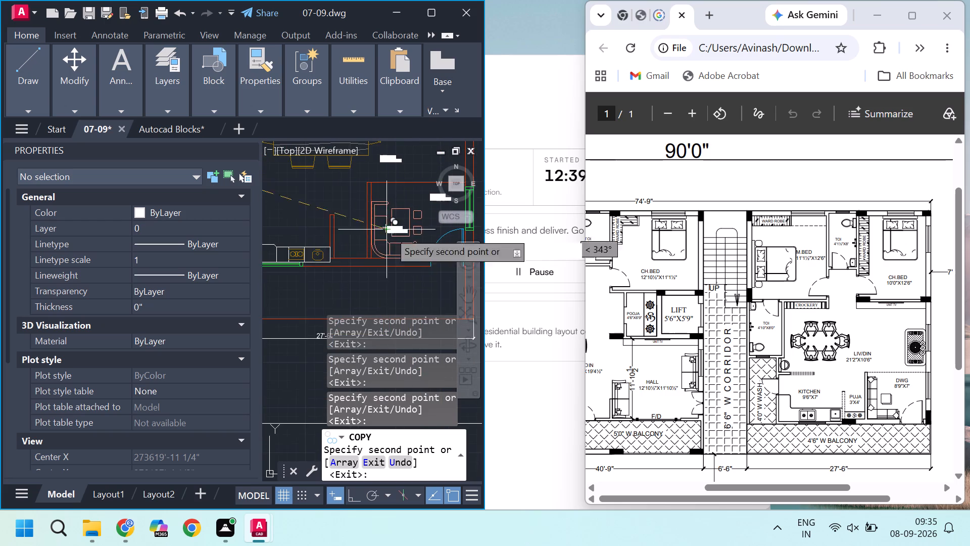
scroll(322, 245, up, 2)
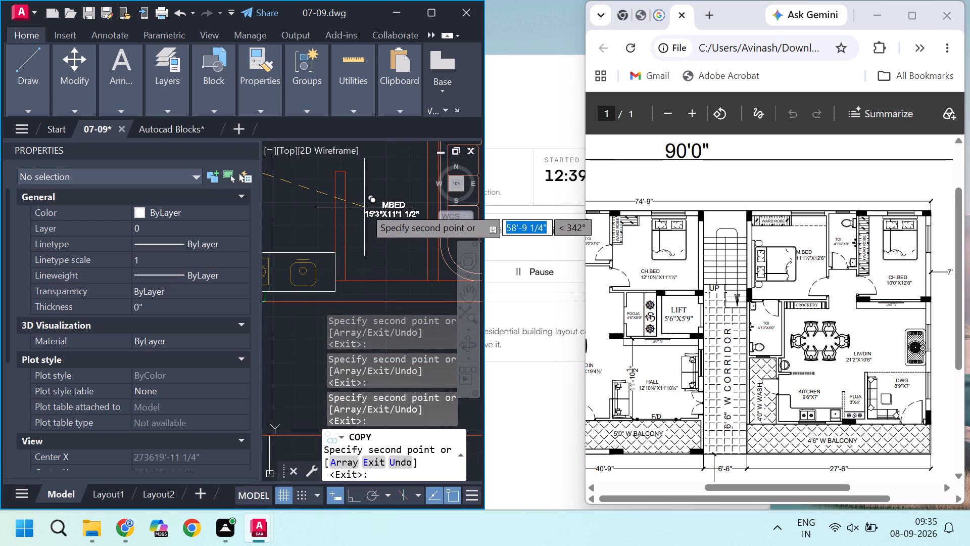
click(364, 207)
Place a copy of the room label in the second apartment's kitchen, above the counter.
scroll(365, 218, down, 2)
middle_drag(320, 213, 374, 231)
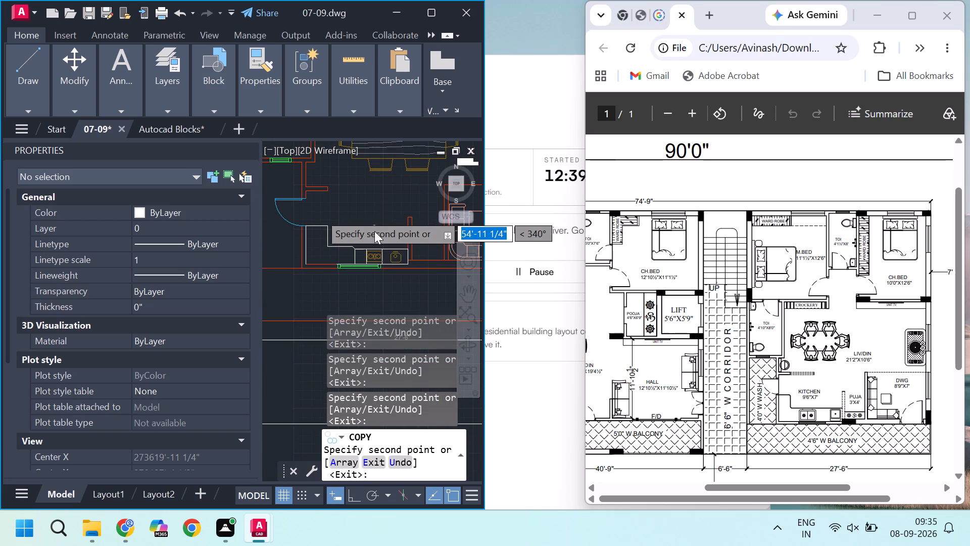
scroll(319, 213, up, 2)
scroll(346, 214, down, 2)
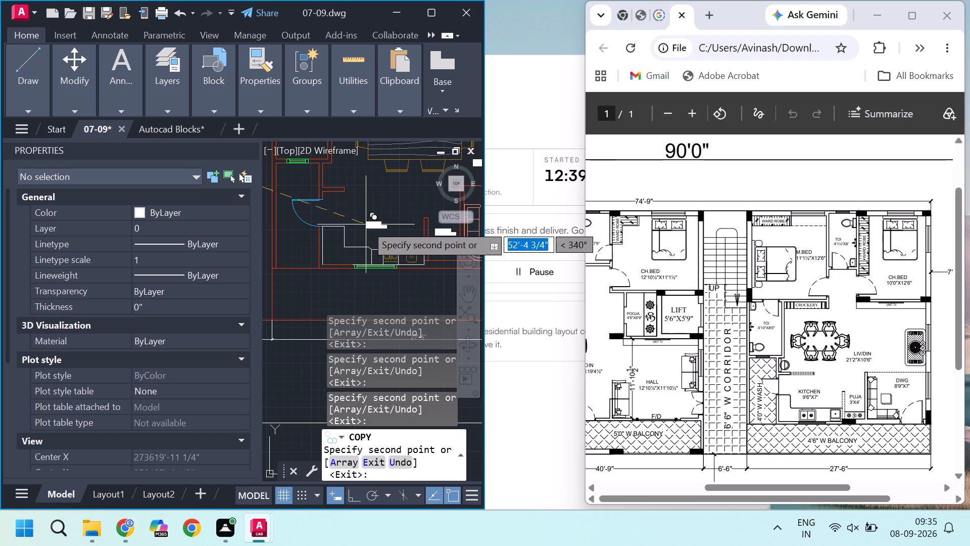
click(366, 224)
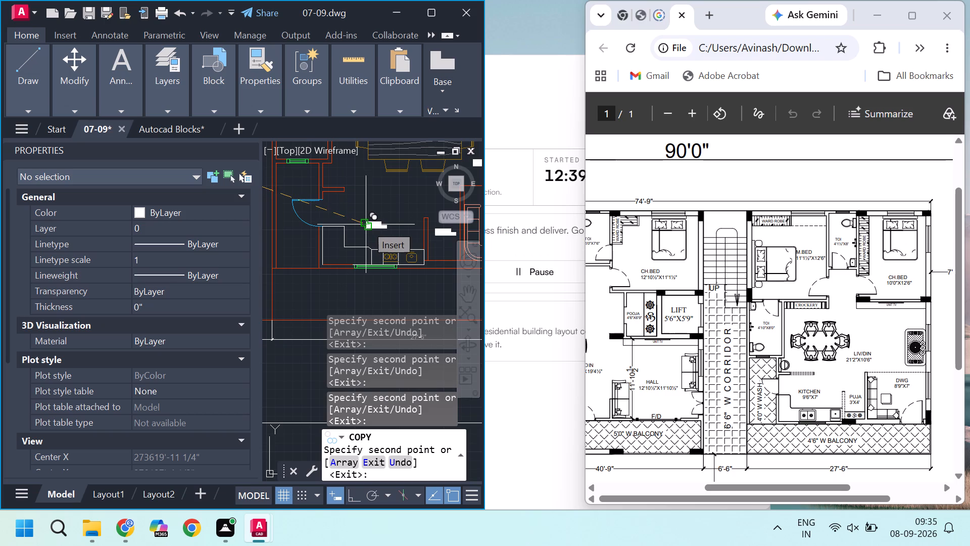
Place a copy of the room label in the toilet beside the corridor, below the second apartment's master bedroom.
scroll(366, 224, down, 2)
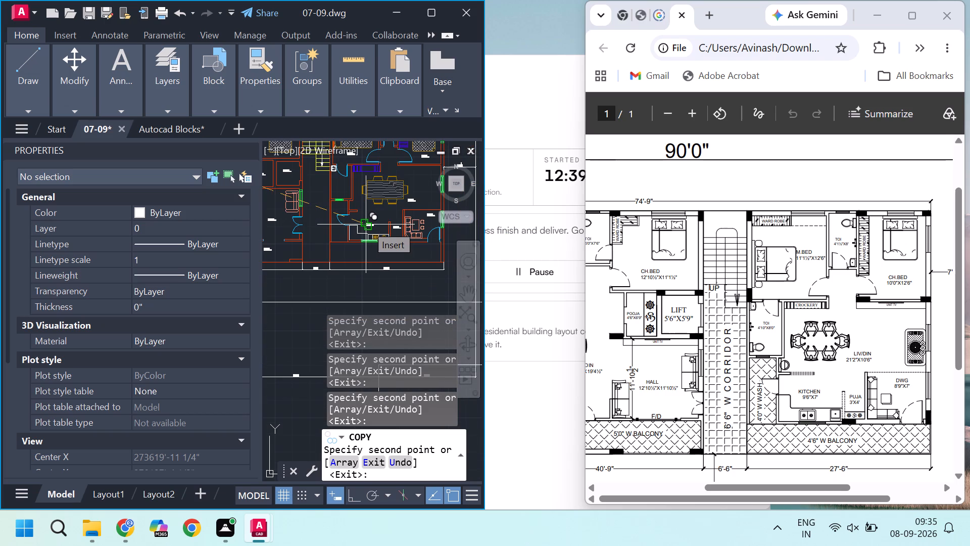
scroll(338, 237, up, 2)
middle_drag(365, 209, 346, 244)
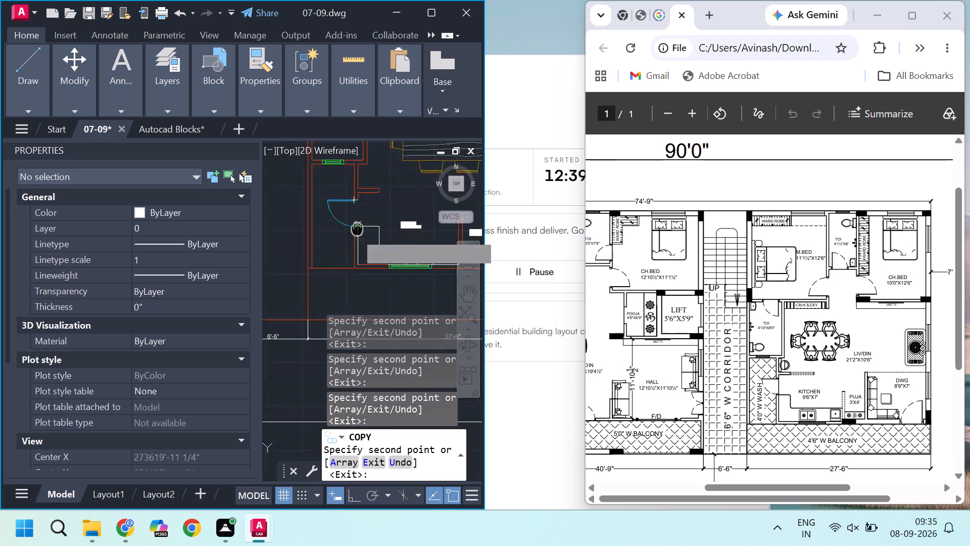
middle_drag(346, 244, 340, 258)
scroll(340, 259, down, 1)
scroll(322, 202, up, 3)
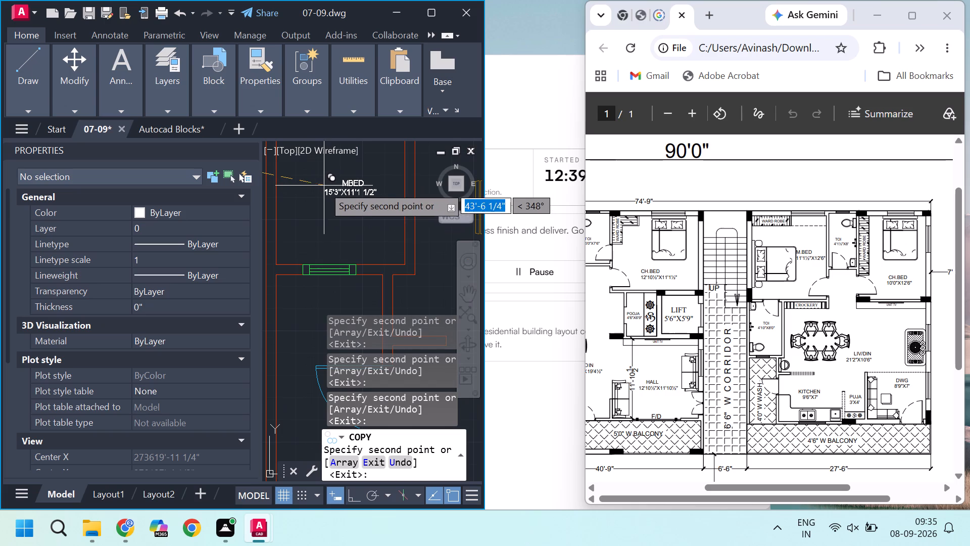
click(317, 182)
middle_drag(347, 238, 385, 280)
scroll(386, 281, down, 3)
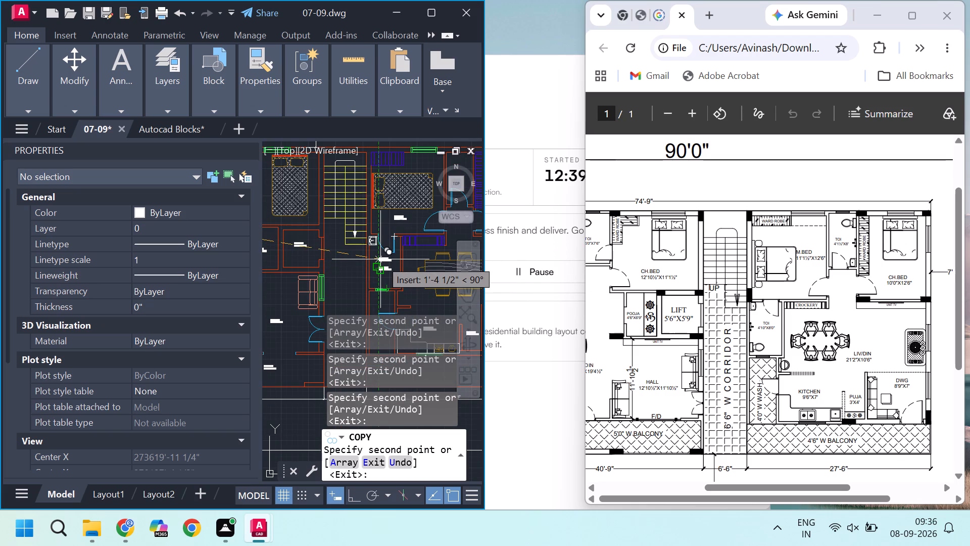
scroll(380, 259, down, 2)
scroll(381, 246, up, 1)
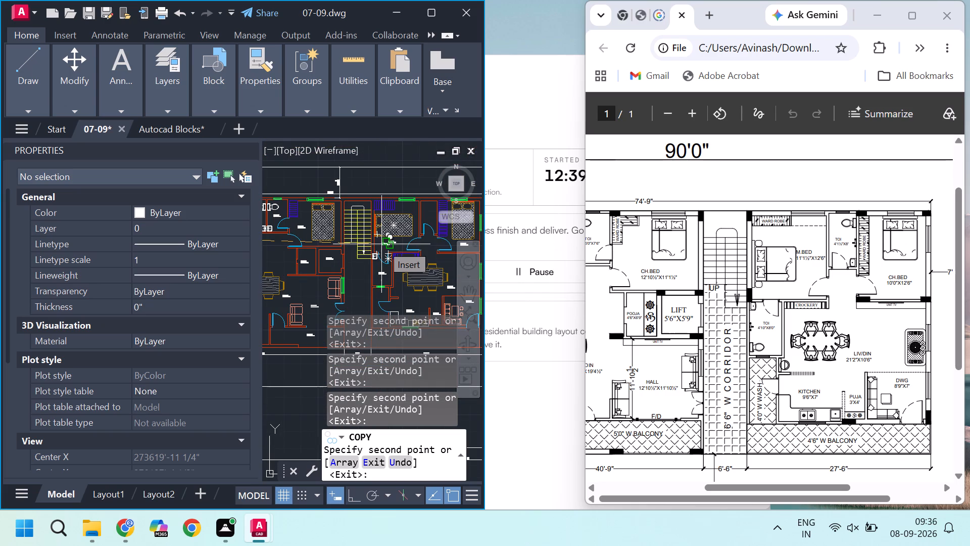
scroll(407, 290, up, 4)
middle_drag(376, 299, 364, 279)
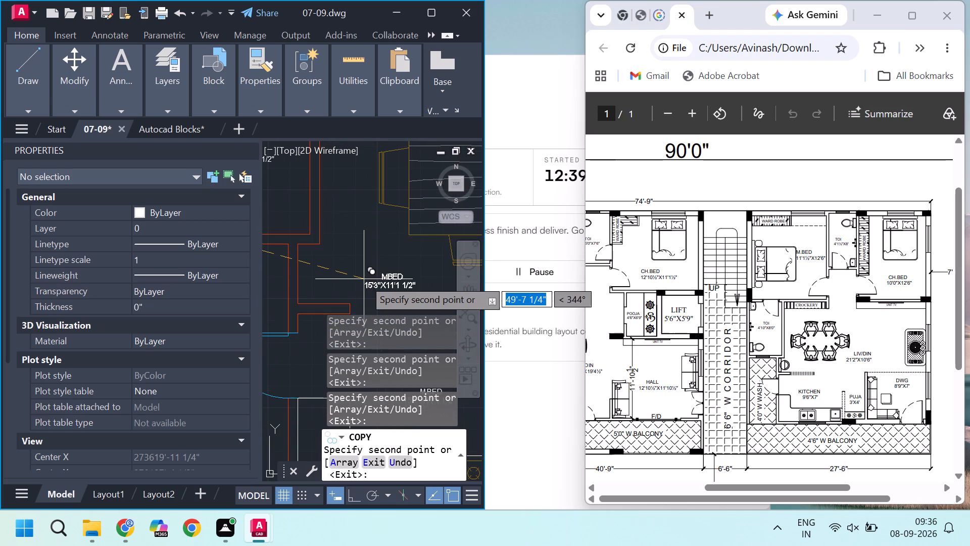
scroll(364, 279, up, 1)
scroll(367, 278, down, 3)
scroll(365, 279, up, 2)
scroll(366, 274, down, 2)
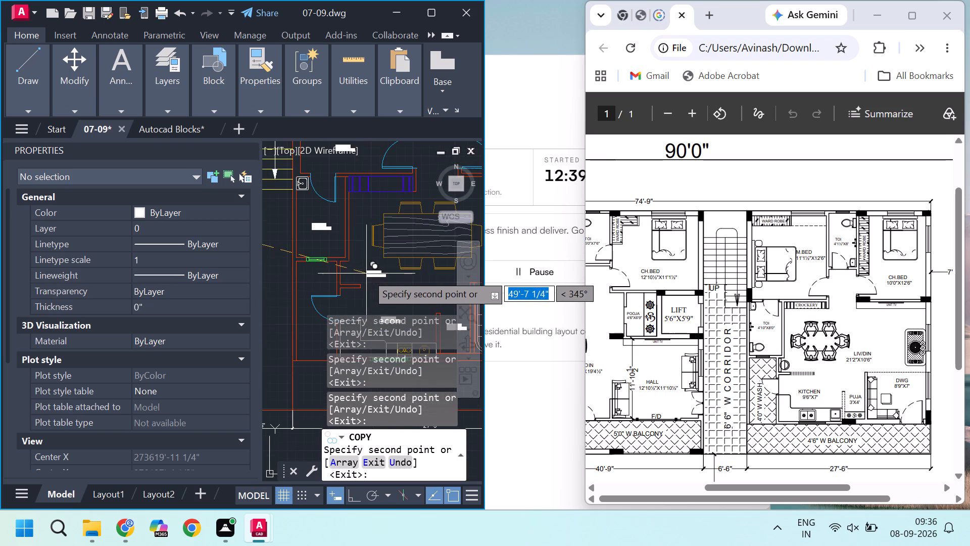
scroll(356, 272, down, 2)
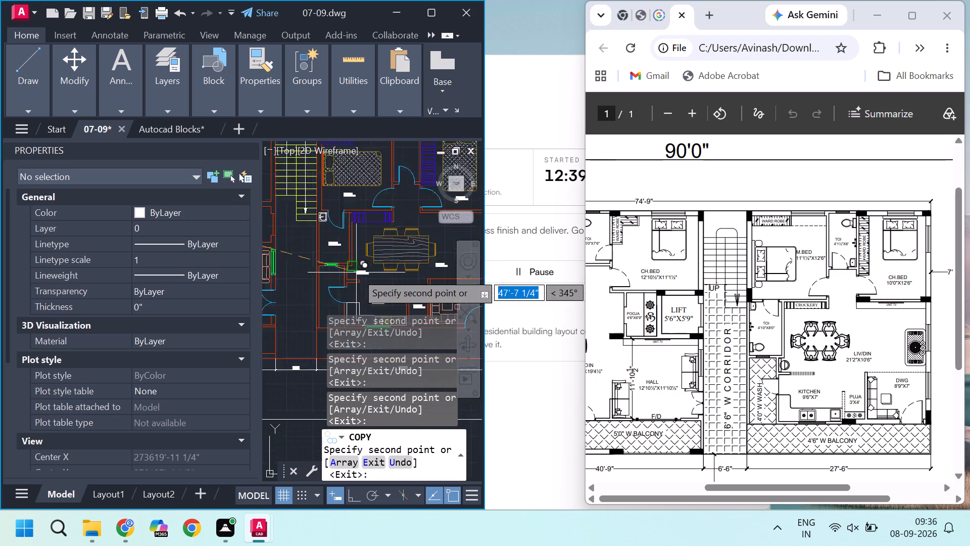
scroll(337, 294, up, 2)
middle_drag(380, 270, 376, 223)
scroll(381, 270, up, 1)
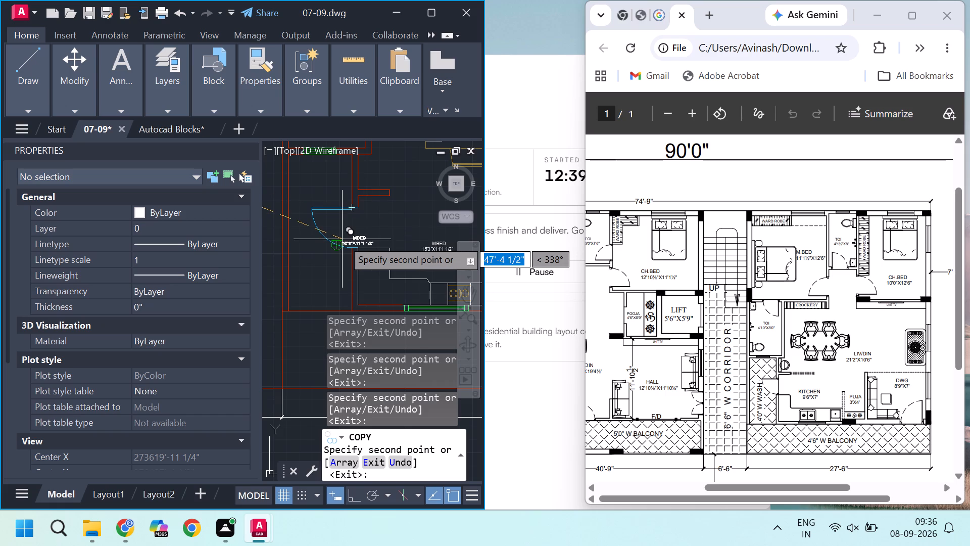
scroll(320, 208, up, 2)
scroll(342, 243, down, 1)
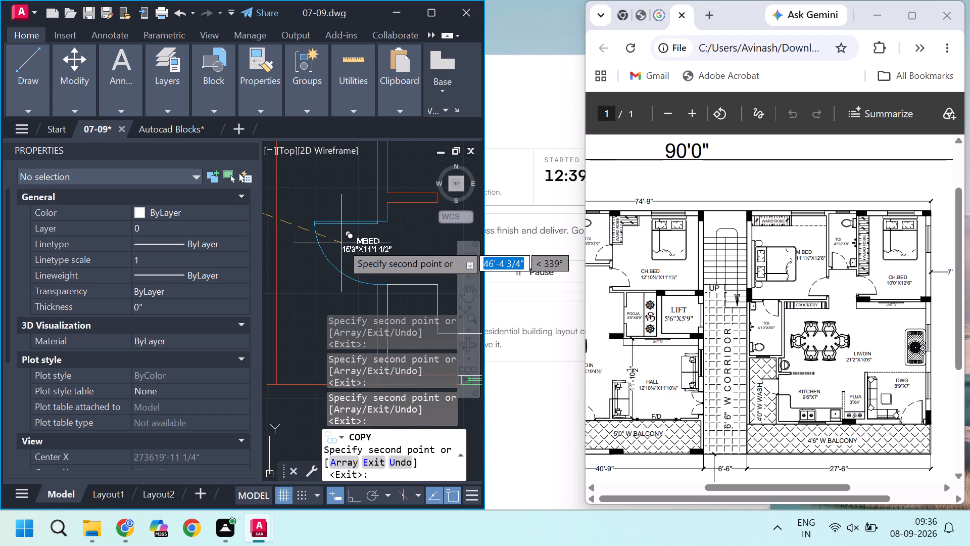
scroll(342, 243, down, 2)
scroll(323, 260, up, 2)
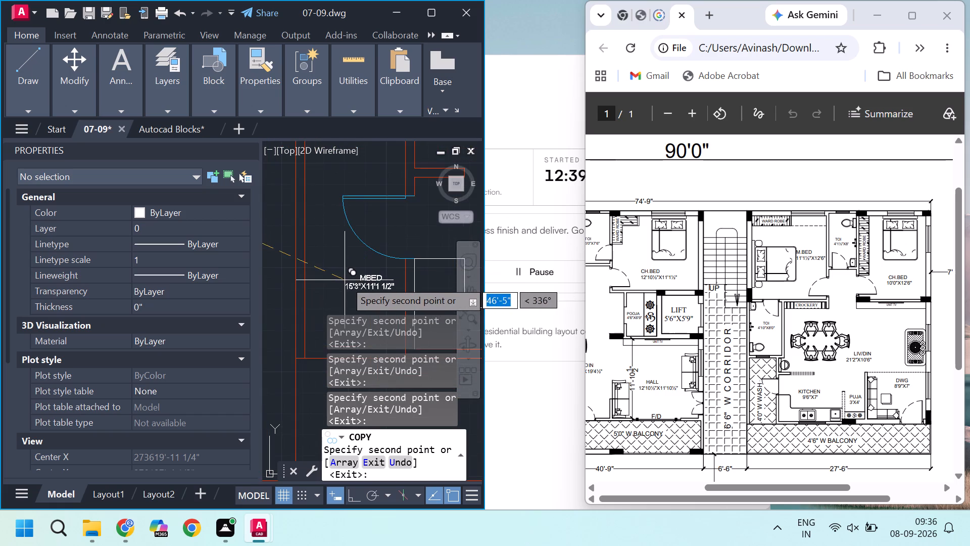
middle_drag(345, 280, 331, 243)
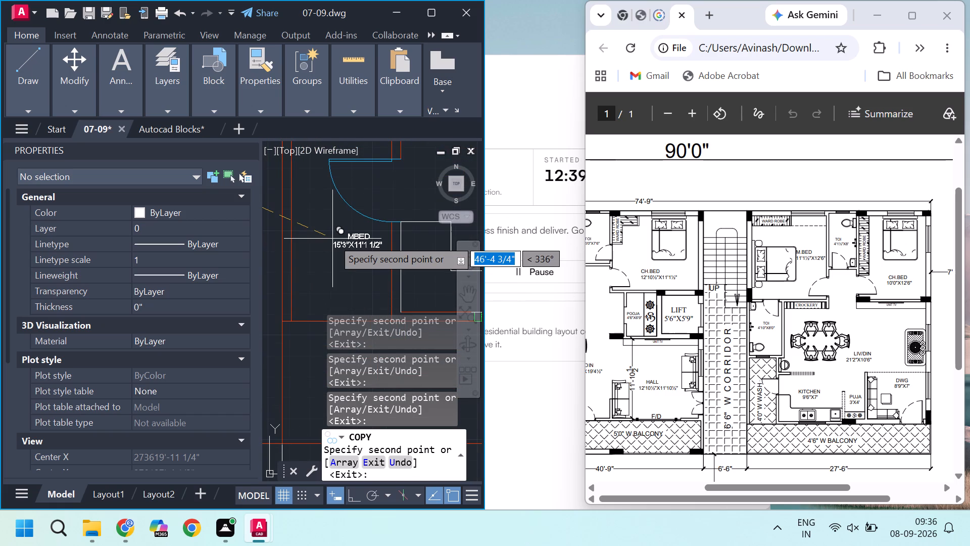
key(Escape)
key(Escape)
Change the room name to TOI in the label of the first apartment's upper toilet adjoining the master bedroom.
scroll(351, 261, down, 5)
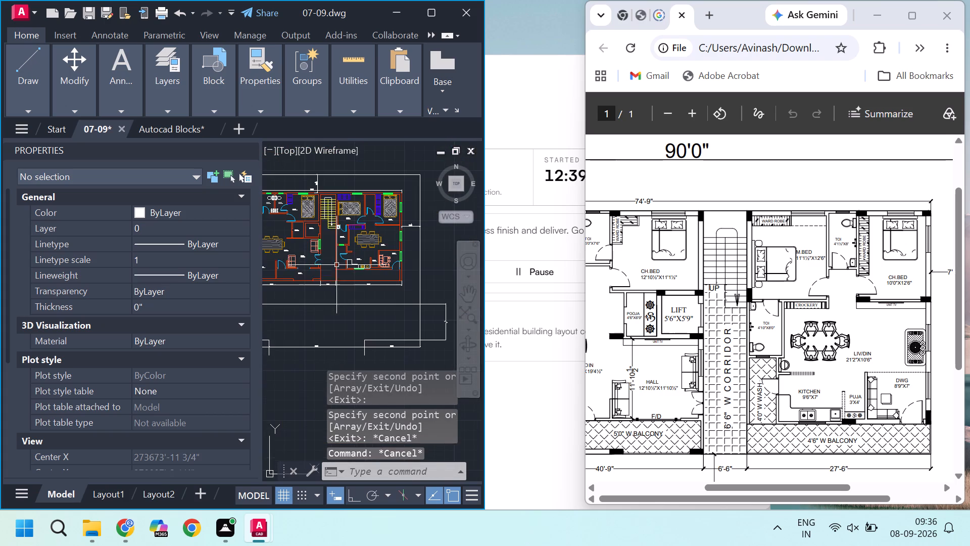
middle_drag(308, 258, 345, 260)
scroll(279, 258, up, 1)
middle_drag(279, 258, 355, 284)
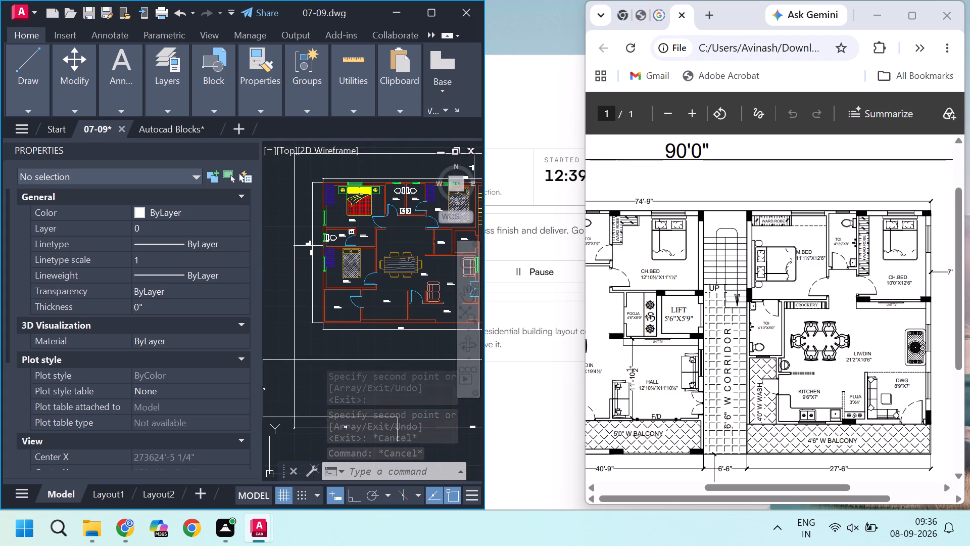
scroll(379, 226, up, 3)
middle_drag(377, 267, 317, 323)
middle_drag(395, 281, 364, 333)
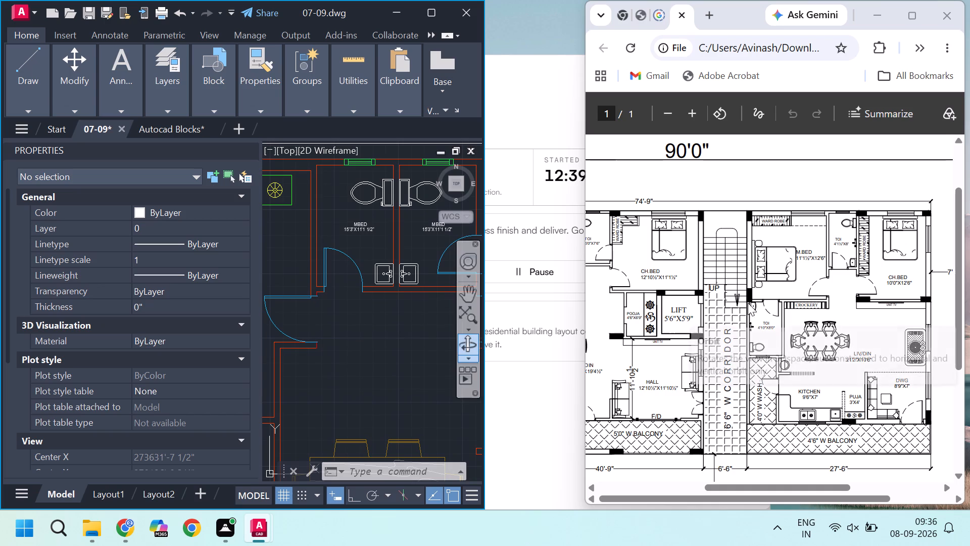
middle_drag(644, 267, 591, 268)
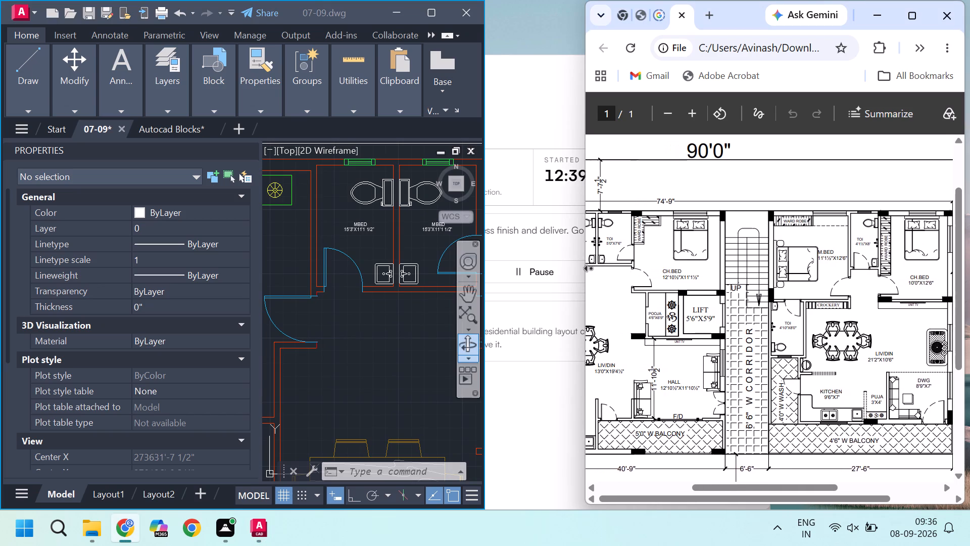
middle_drag(591, 268, 591, 268)
middle_drag(757, 277, 725, 280)
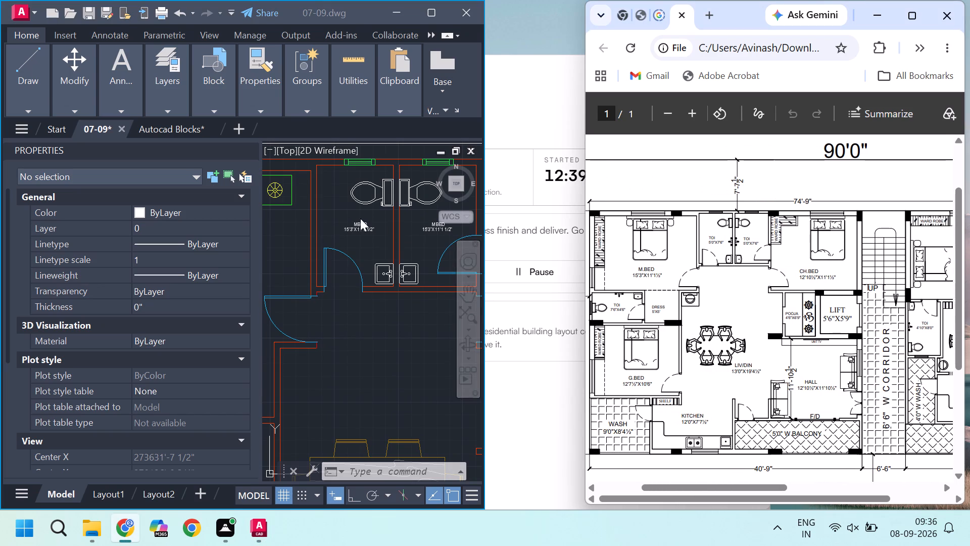
scroll(361, 219, up, 3)
double_click(354, 243)
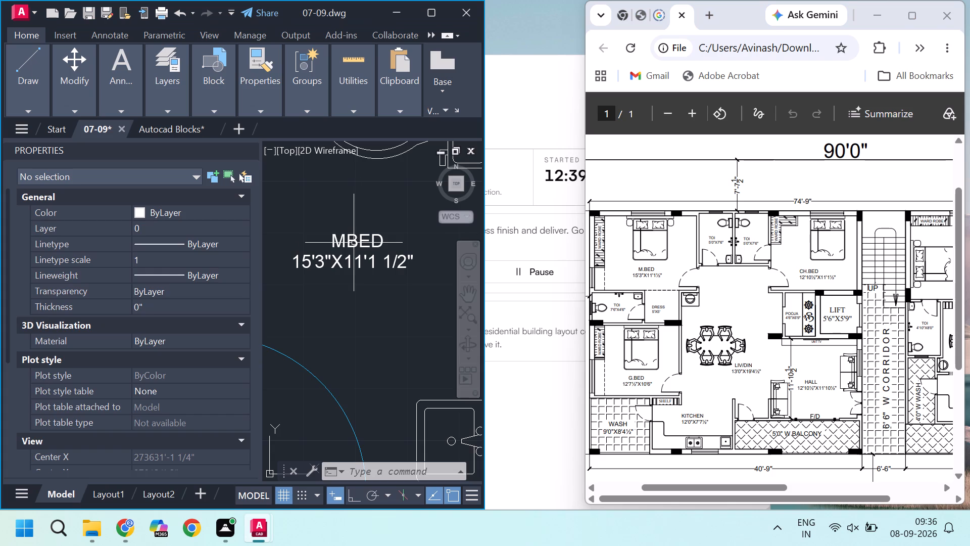
double_click(354, 243)
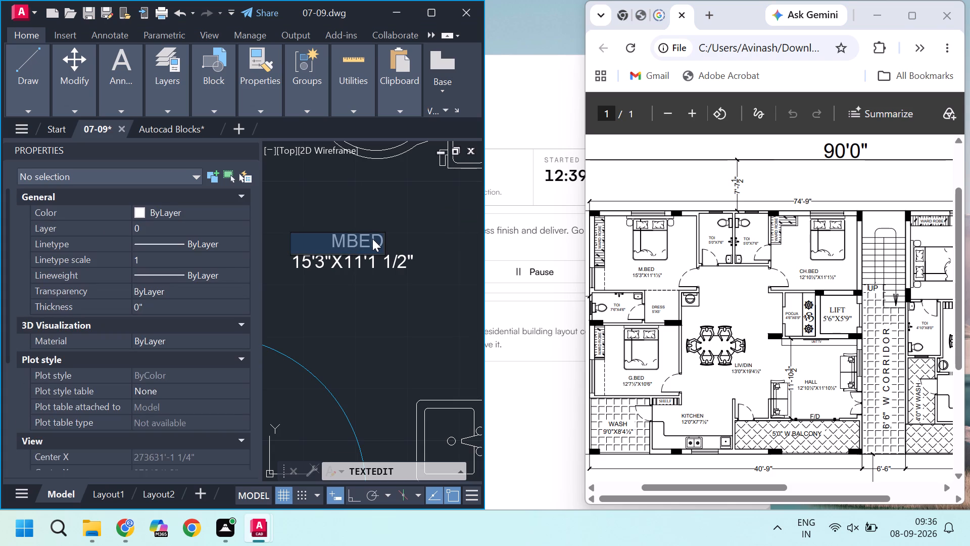
text(TOI)
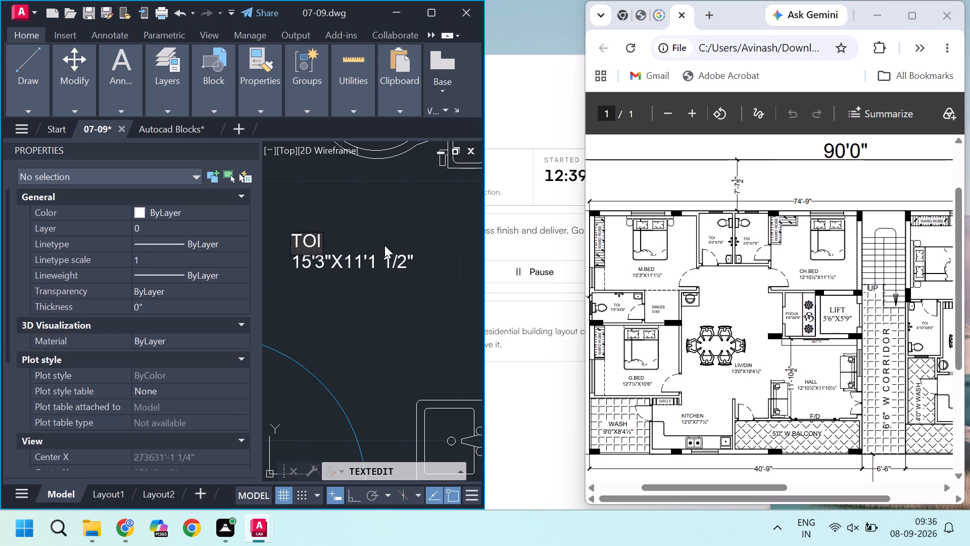
click(370, 264)
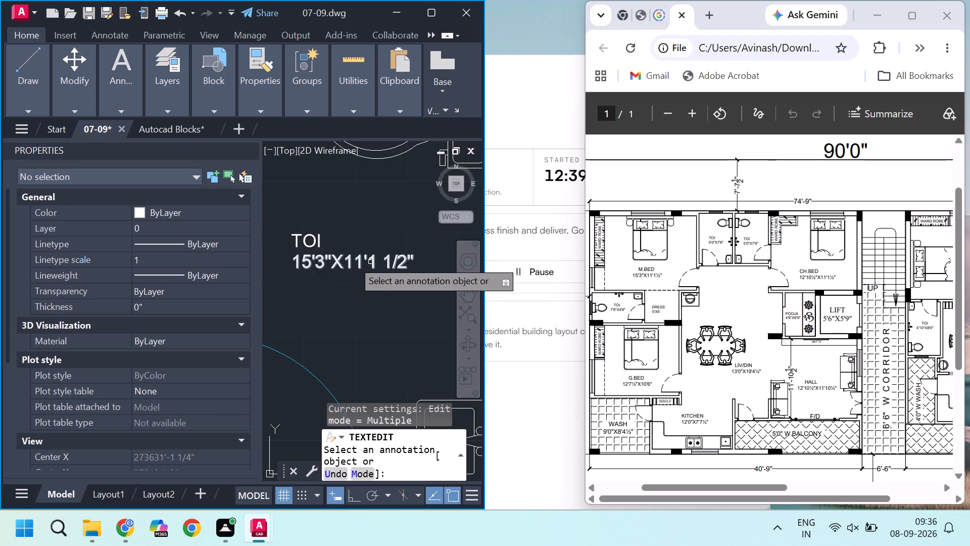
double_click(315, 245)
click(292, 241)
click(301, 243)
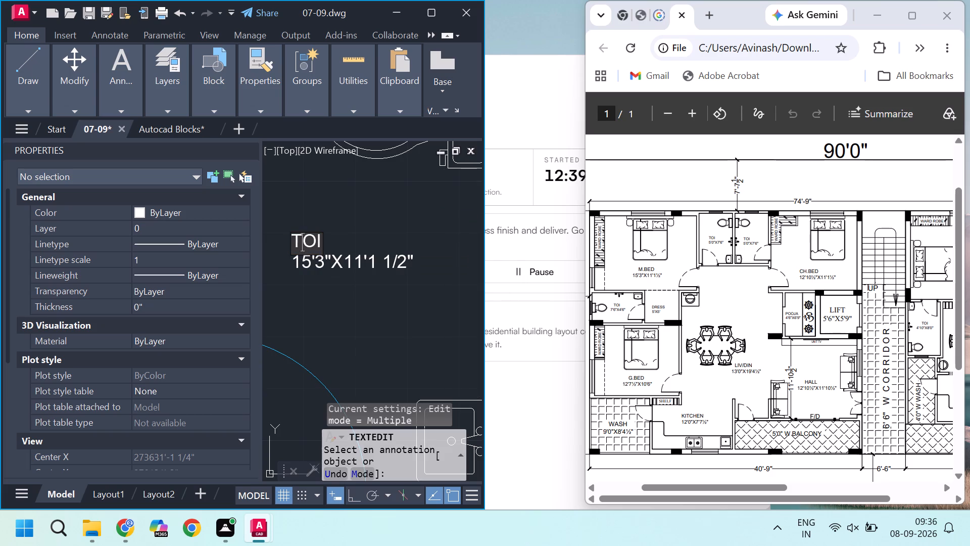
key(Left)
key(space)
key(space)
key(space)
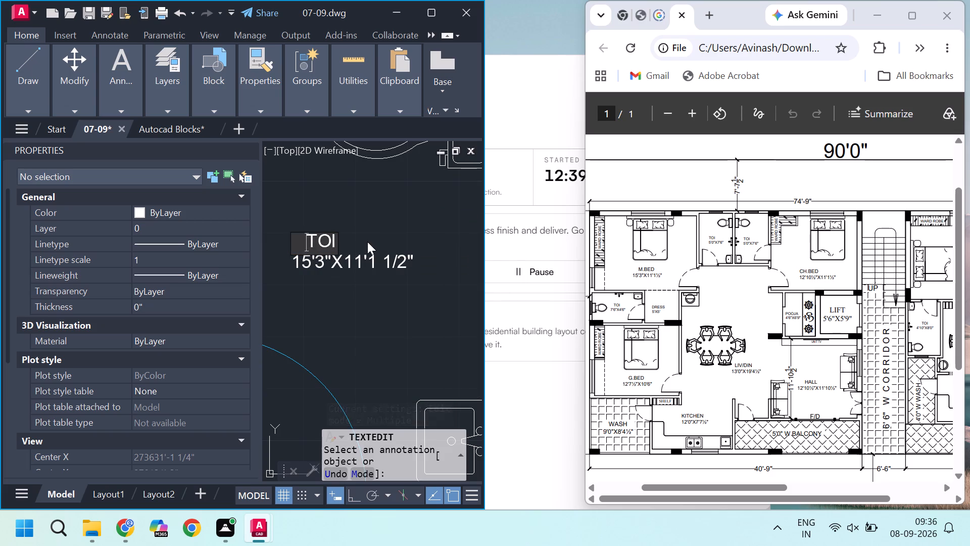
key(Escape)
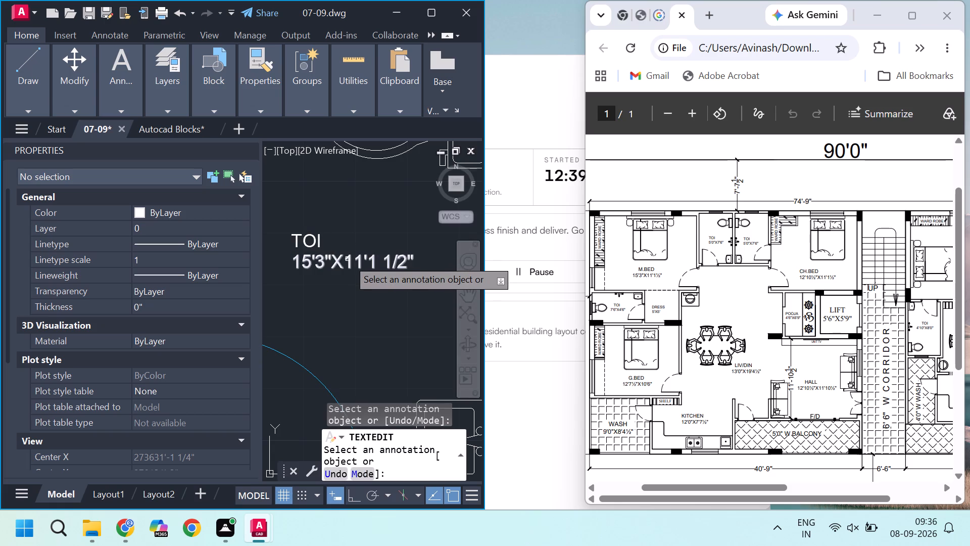
Set the size line of the same toilet's label to 5'0"X7'6".
double_click(348, 259)
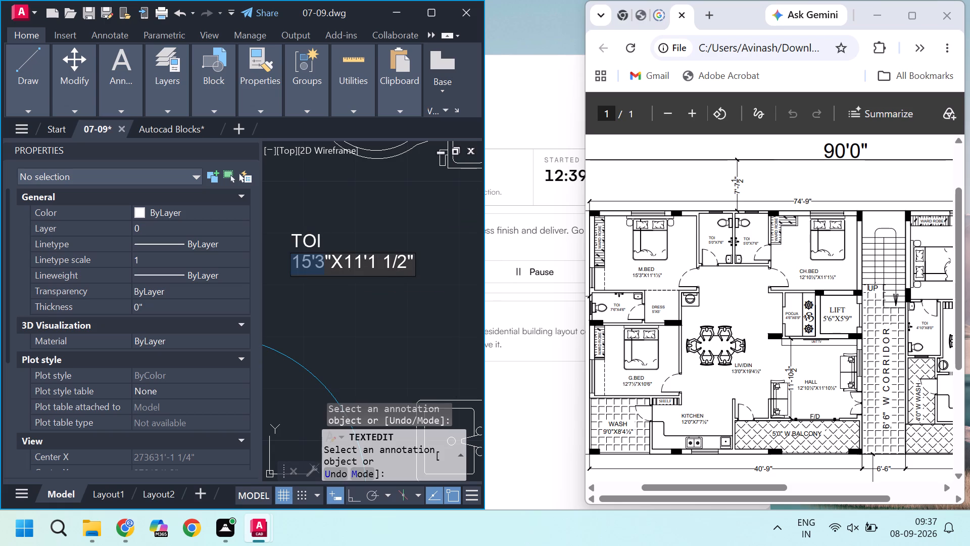
drag(410, 262, 294, 269)
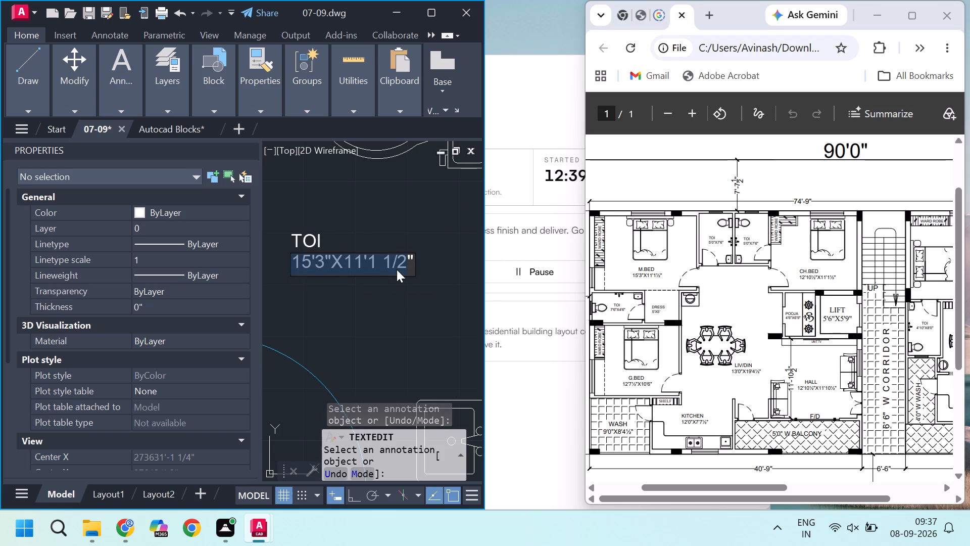
key(5)
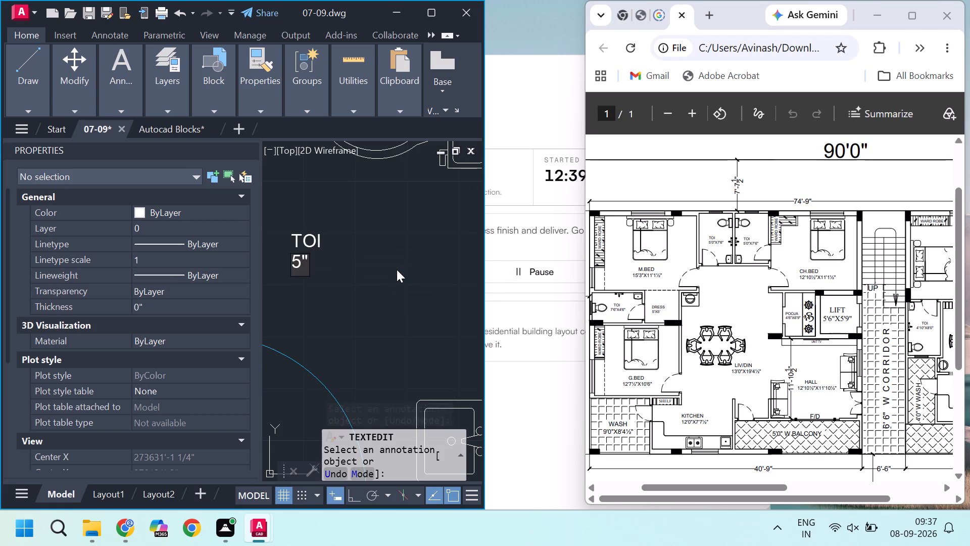
key(apostrophe)
key(BackSpace)
key(Right)
key(BackSpace)
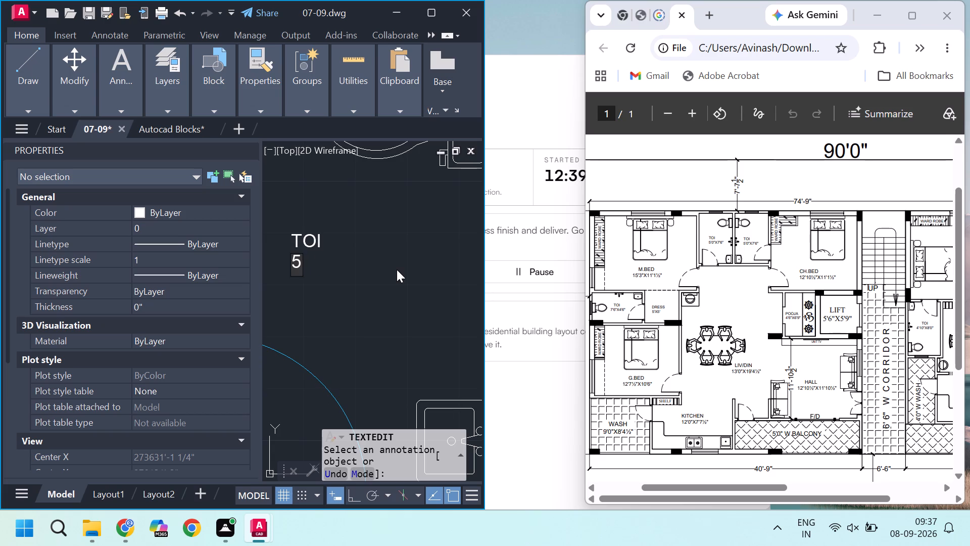
key(apostrophe)
key(0)
key(shift+quotedbl)
key(x)
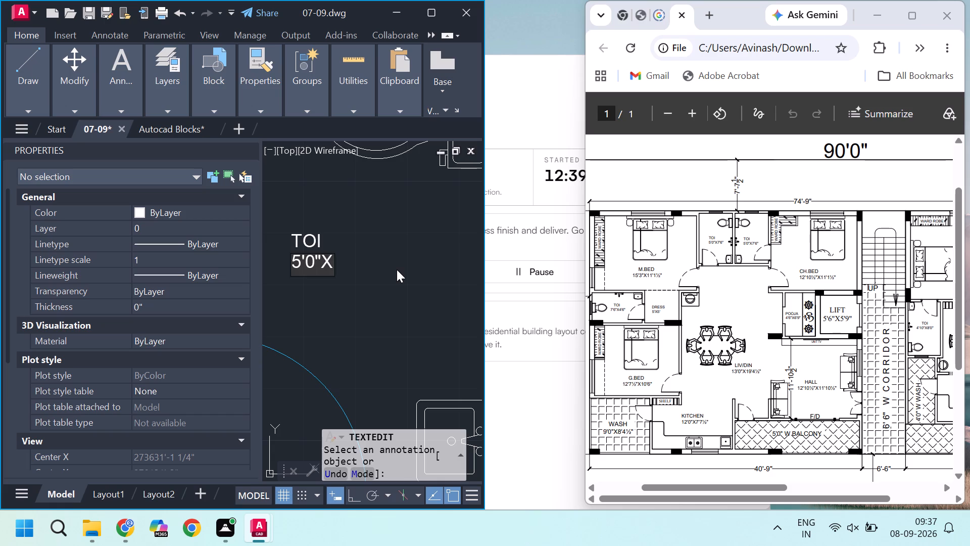
key(7)
key(apostrophe)
key(6)
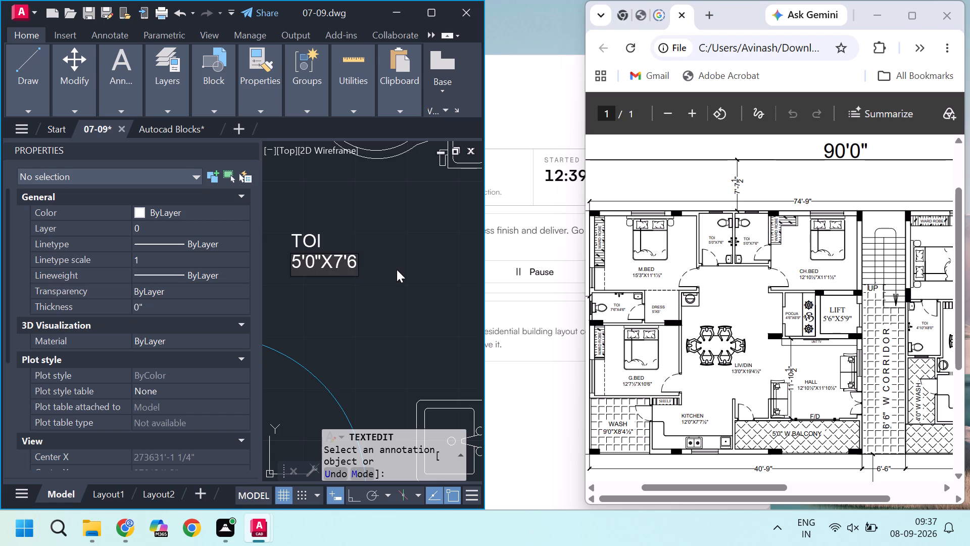
key(shift+quotedbl)
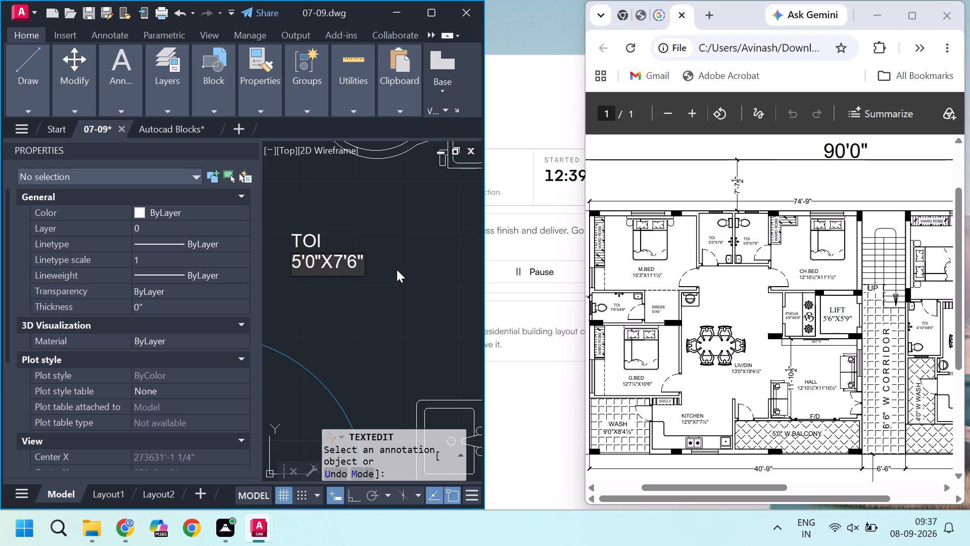
click(397, 270)
Delete the copied MBED label from the upper toilet next to the children's bedroom in the first apartment.
scroll(289, 337, down, 1)
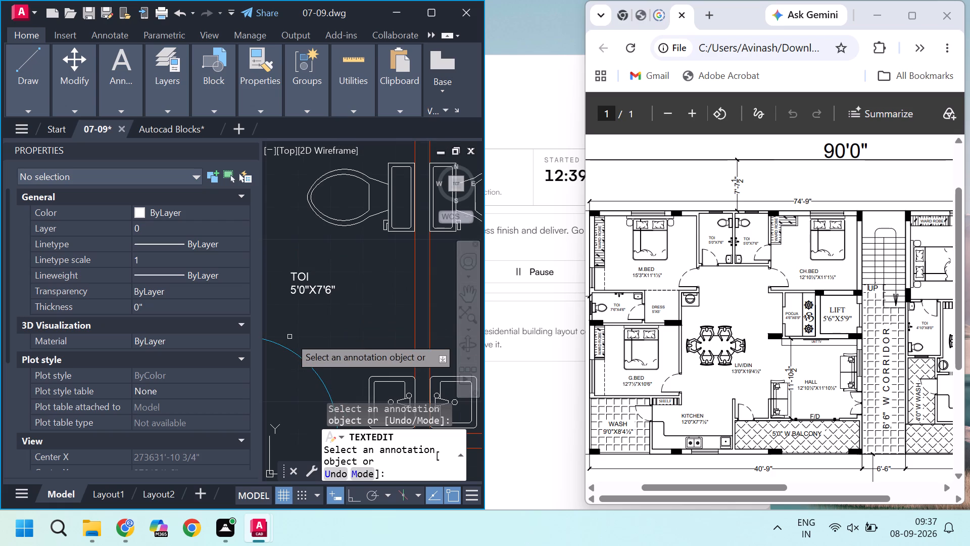
middle_drag(350, 327, 322, 325)
scroll(313, 325, down, 2)
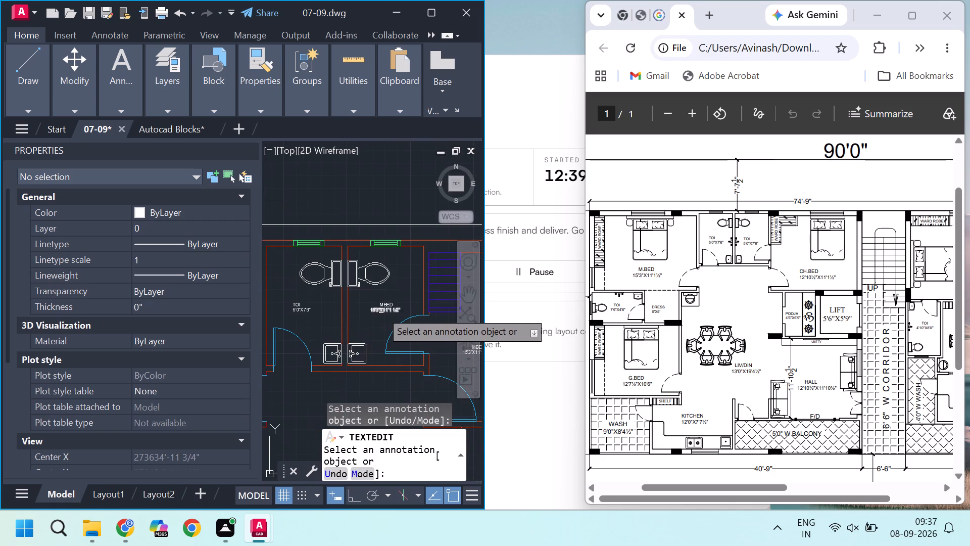
scroll(380, 309, up, 1)
key(Escape)
click(353, 287)
click(426, 322)
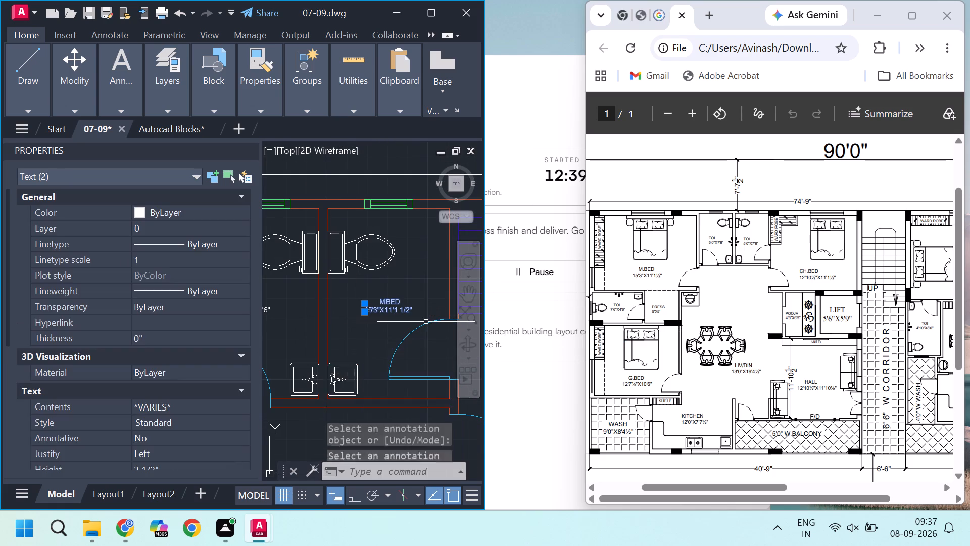
key(Delete)
Copy the TOI 5'0"X7'6" label horizontally about 4'-10" into the adjoining upper toilet.
scroll(406, 305, down, 1)
scroll(310, 318, up, 2)
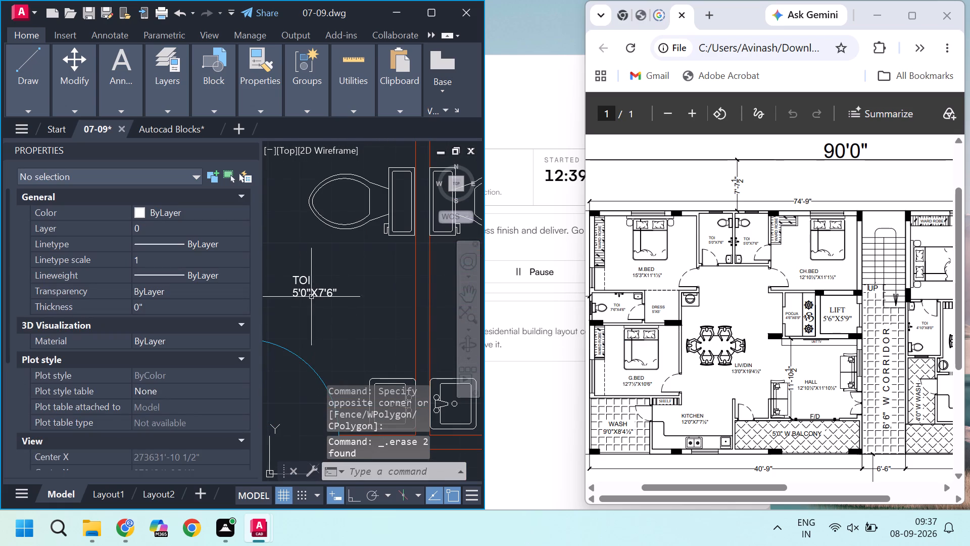
click(276, 266)
click(347, 302)
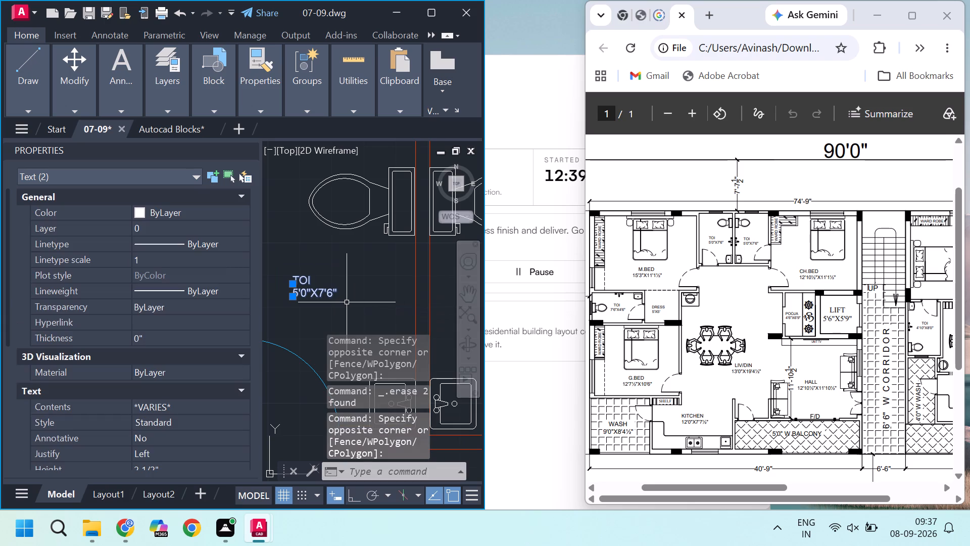
key(c)
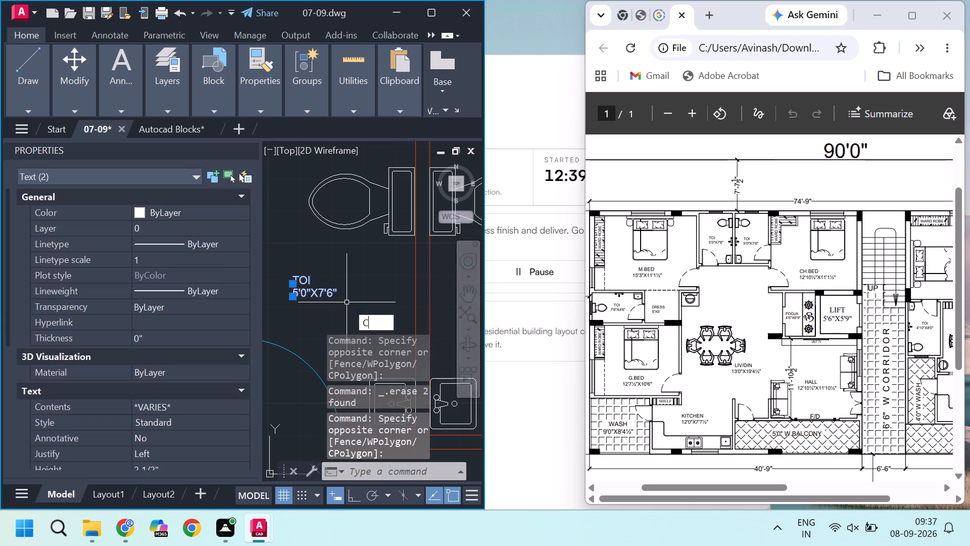
key(o)
key(Return)
scroll(275, 293, up, 2)
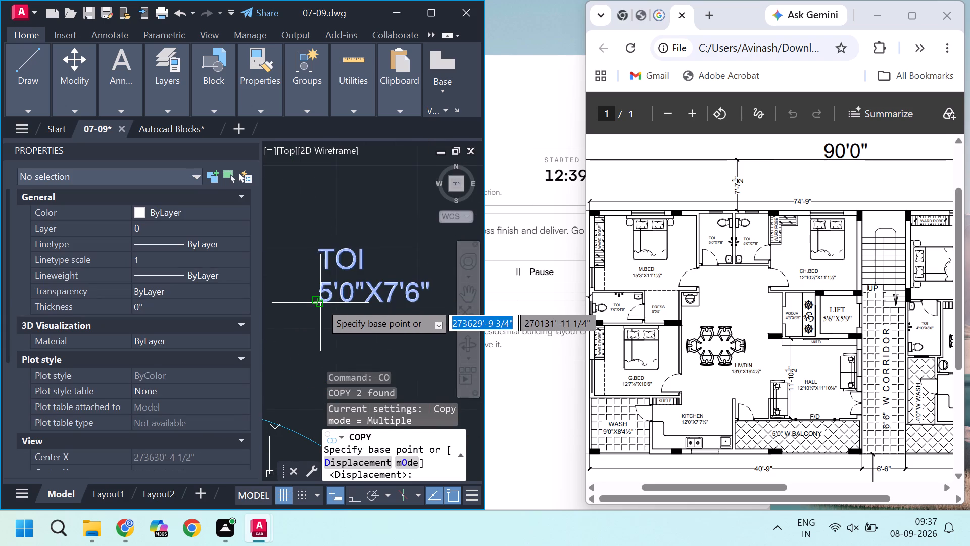
click(320, 303)
scroll(320, 303, down, 4)
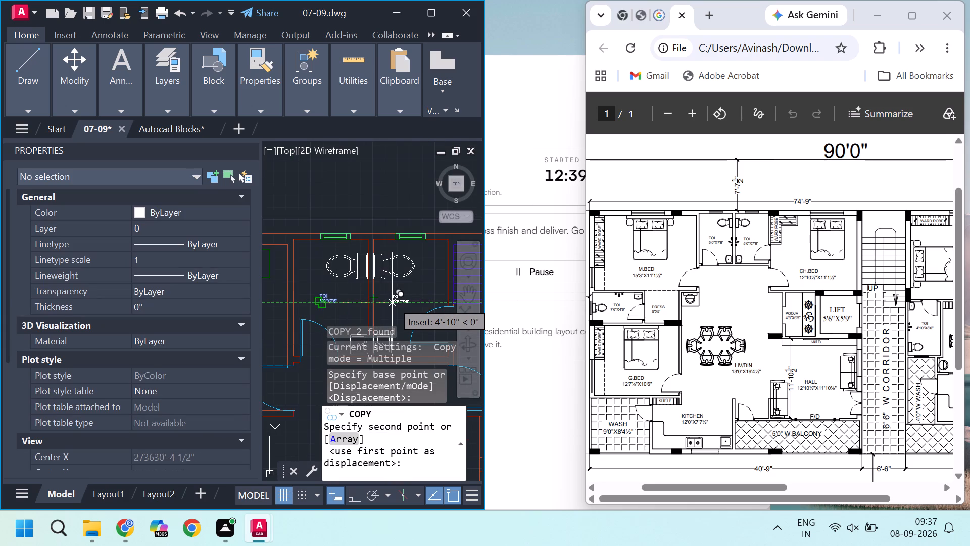
click(392, 301)
key(Escape)
Change the room name to CH.BED in the label of the first apartment's upper bedroom beside the staircase.
scroll(349, 296, down, 2)
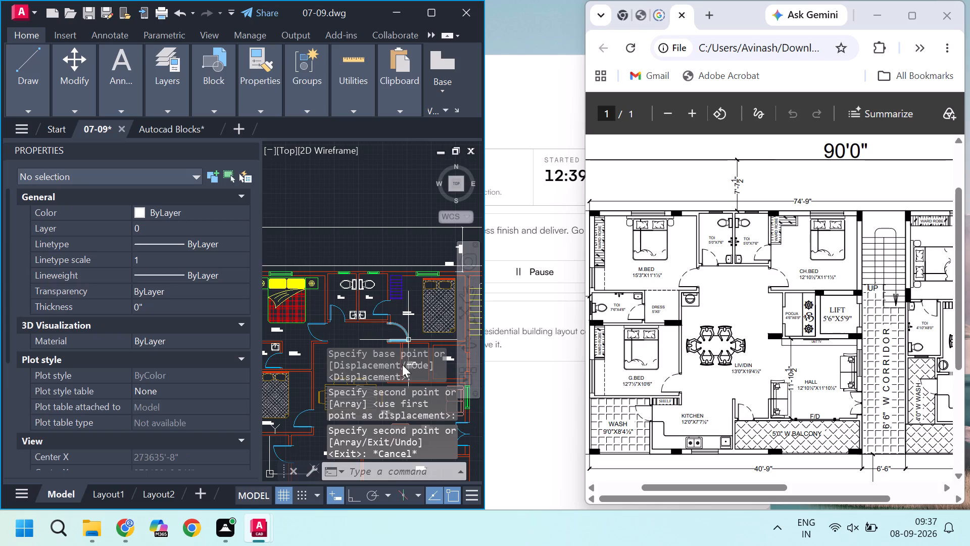
scroll(410, 316, up, 3)
middle_drag(410, 316, 397, 308)
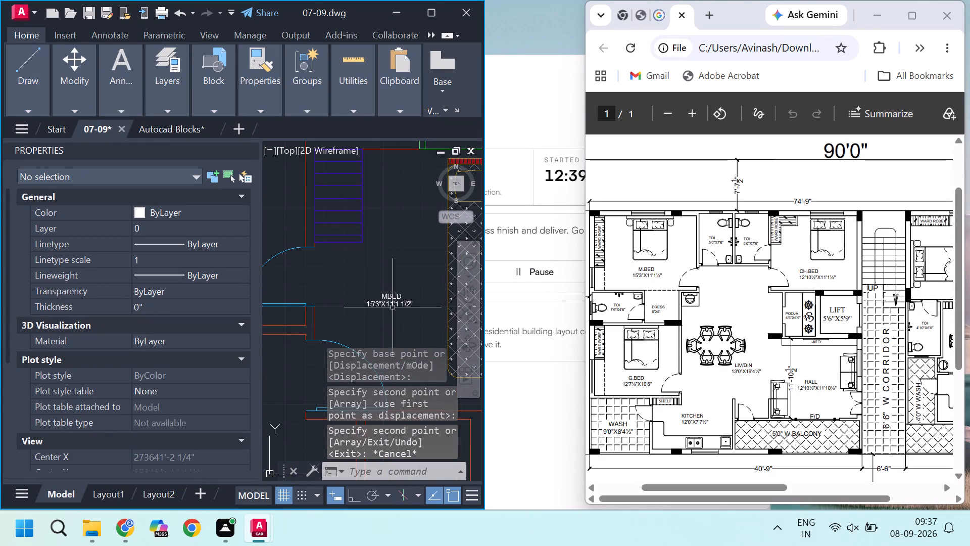
scroll(385, 298, up, 1)
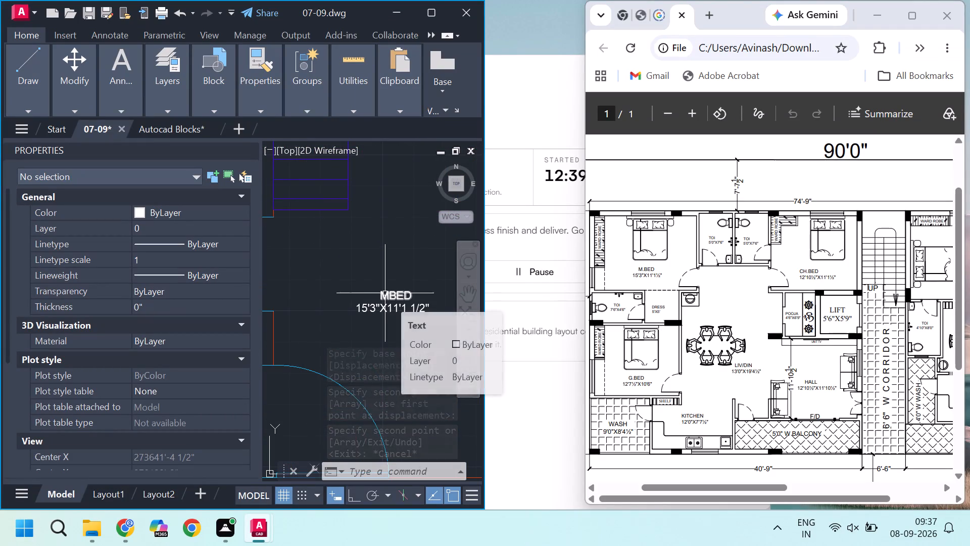
double_click(385, 293)
click(387, 294)
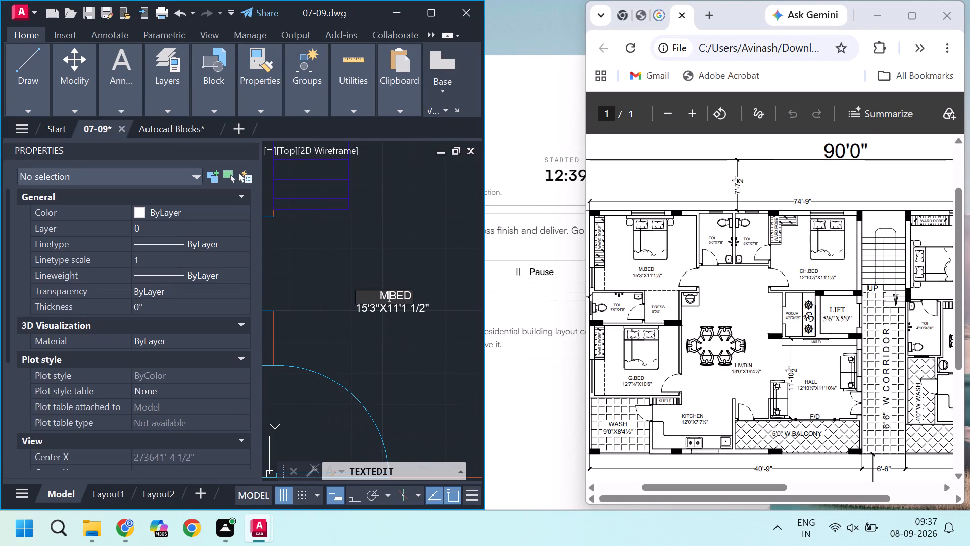
click(376, 298)
key(Right)
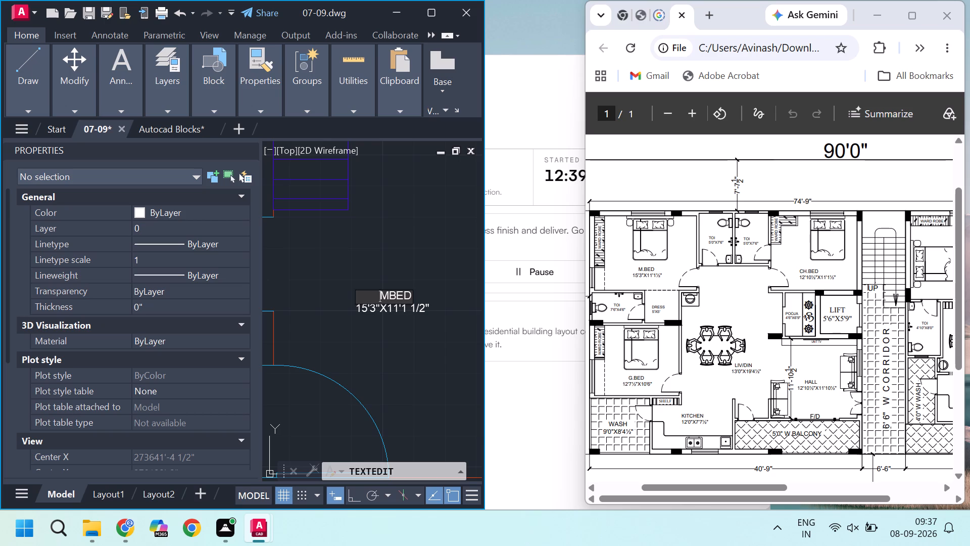
text(CH)
key(period)
key(Right)
key(BackSpace)
click(421, 249)
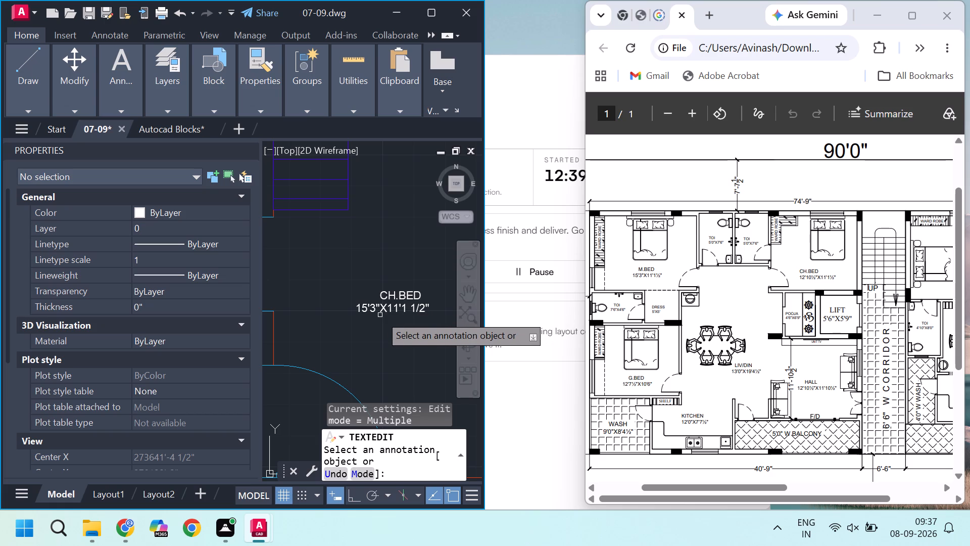
Set the size line of the CH.BED label to 12'101/2"X11'1 1/2".
double_click(369, 307)
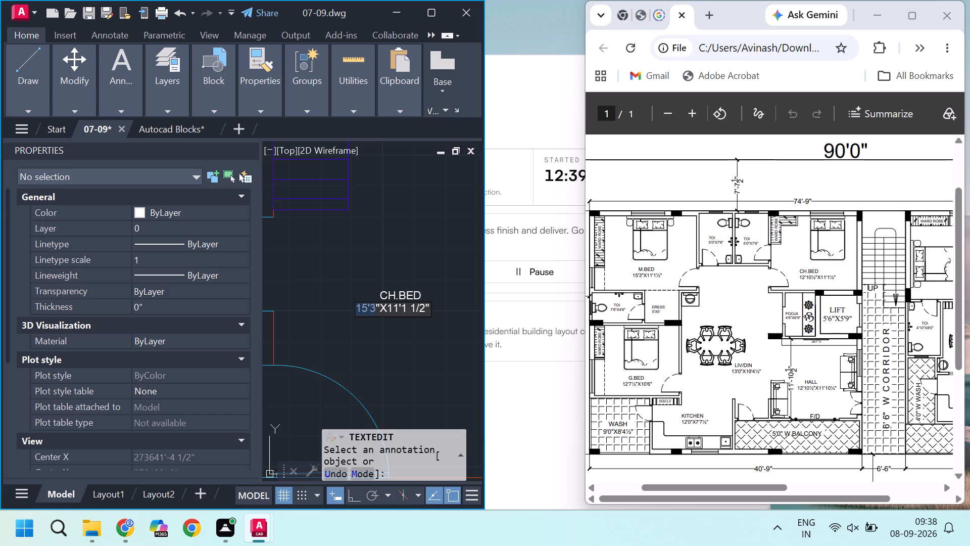
text(12')
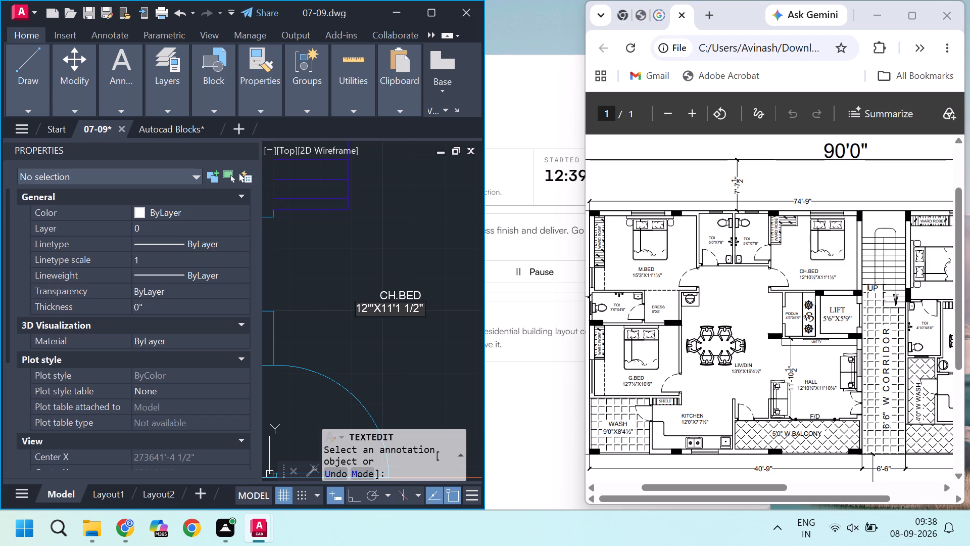
text(10)
key(1)
text(/2)
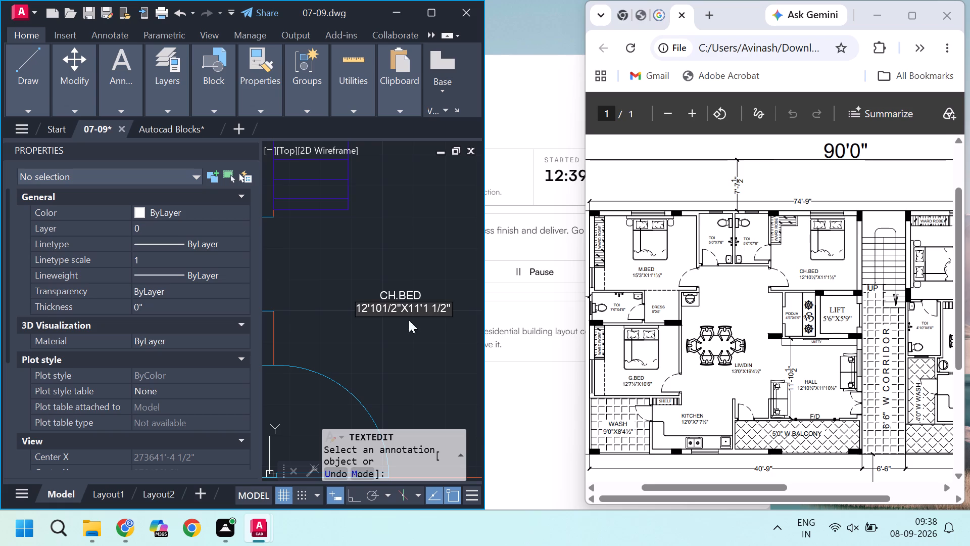
click(415, 331)
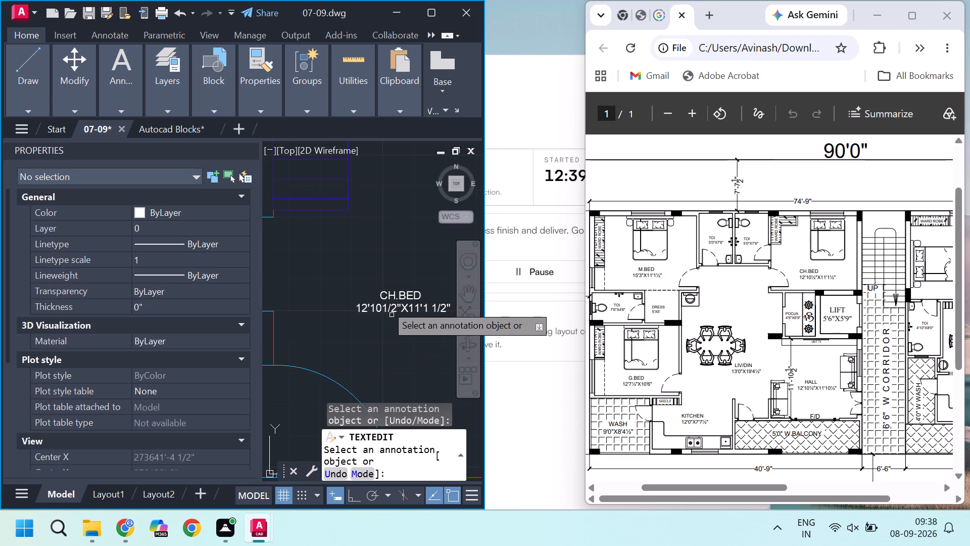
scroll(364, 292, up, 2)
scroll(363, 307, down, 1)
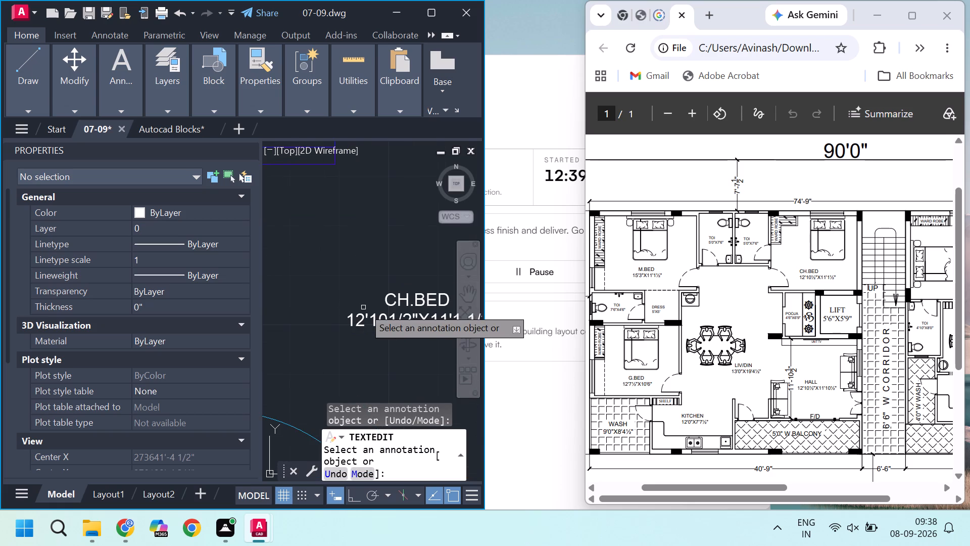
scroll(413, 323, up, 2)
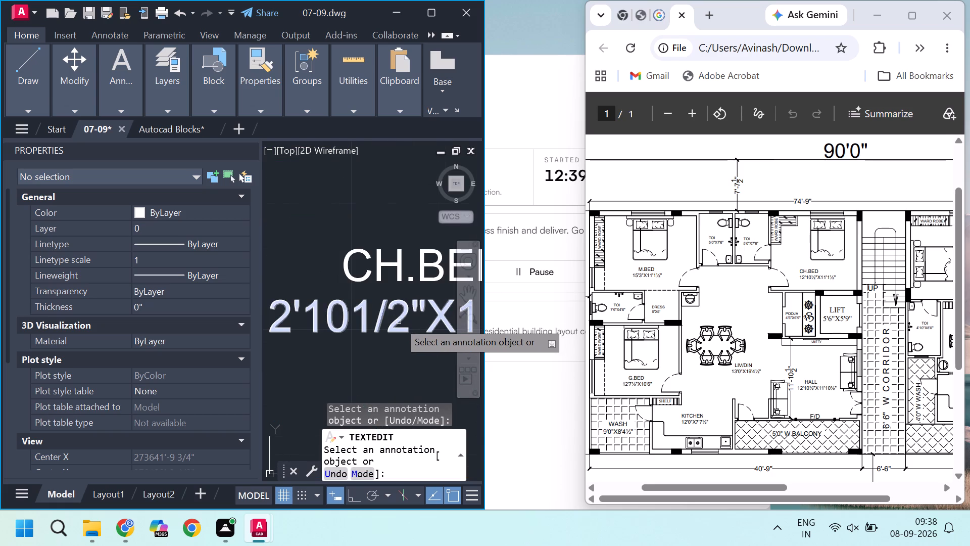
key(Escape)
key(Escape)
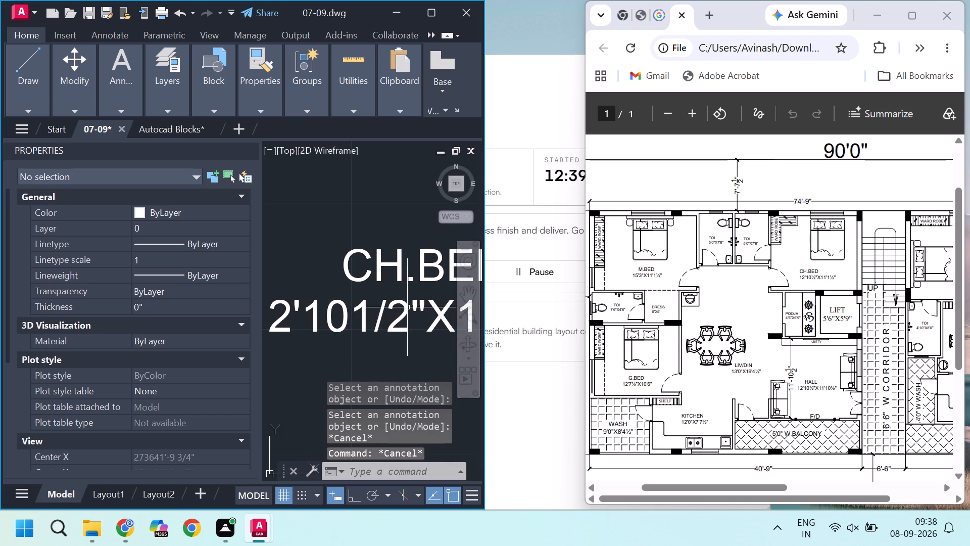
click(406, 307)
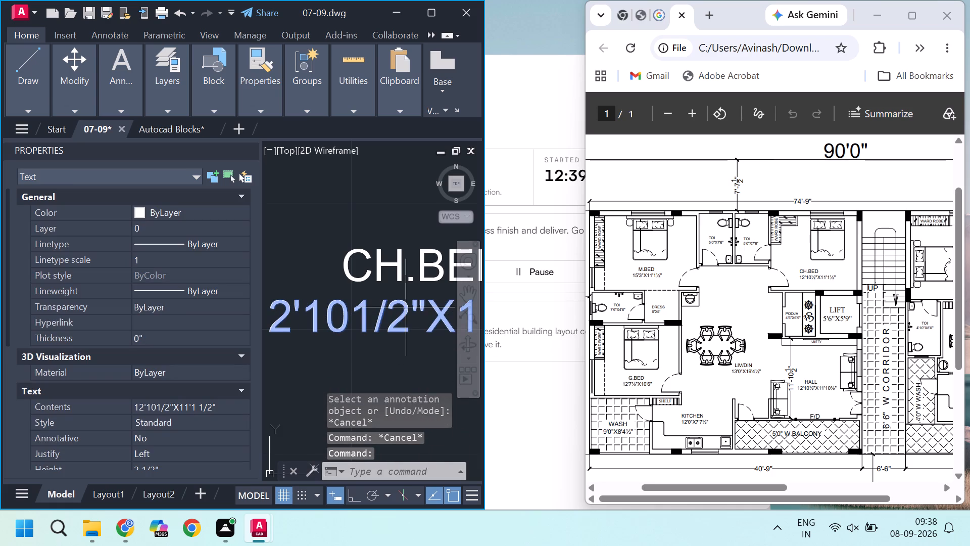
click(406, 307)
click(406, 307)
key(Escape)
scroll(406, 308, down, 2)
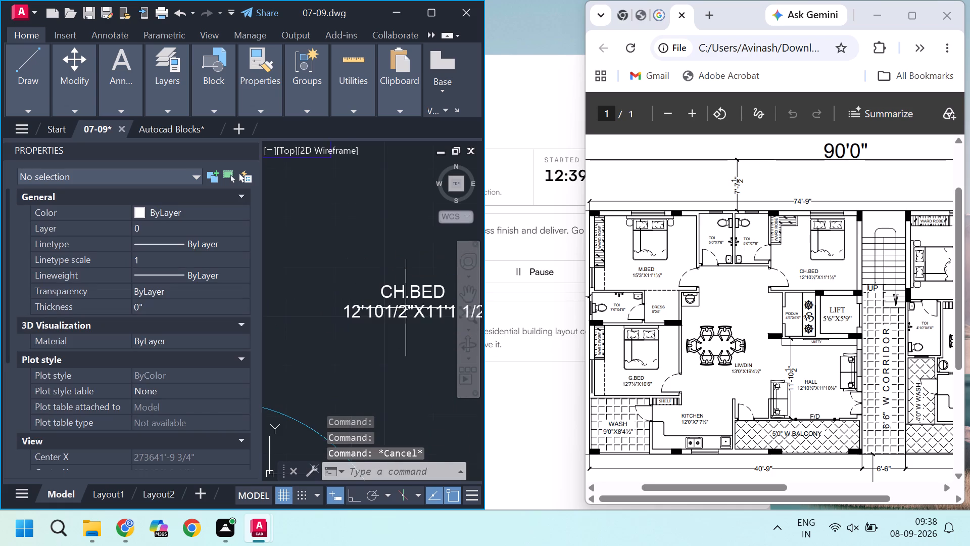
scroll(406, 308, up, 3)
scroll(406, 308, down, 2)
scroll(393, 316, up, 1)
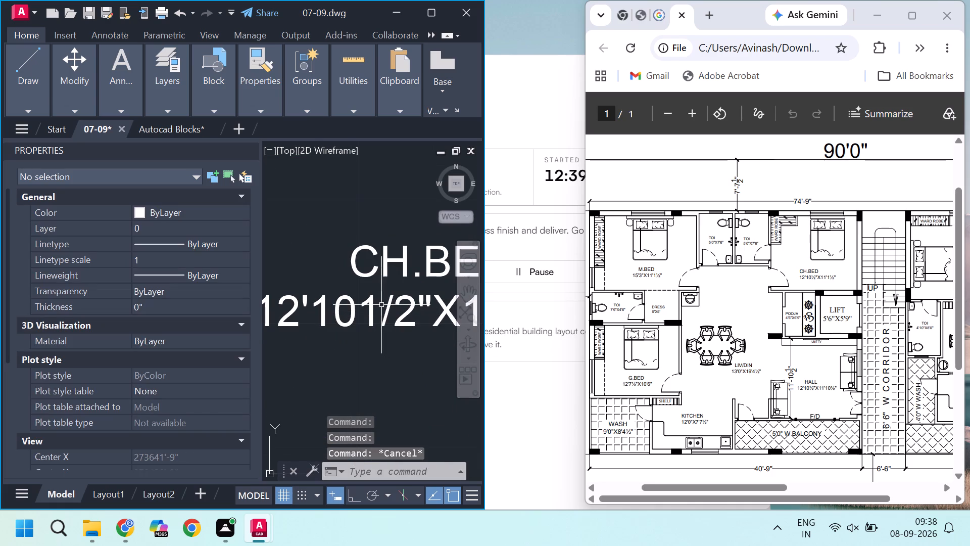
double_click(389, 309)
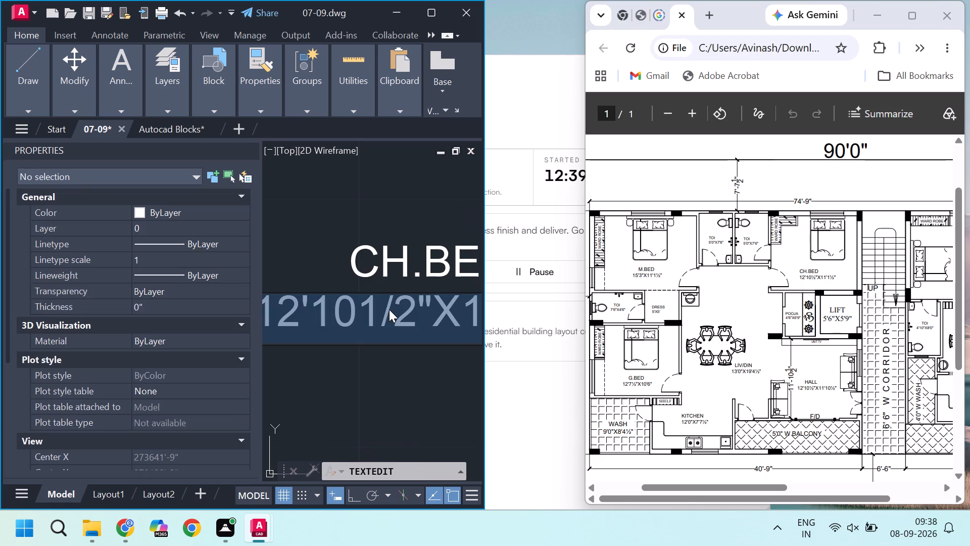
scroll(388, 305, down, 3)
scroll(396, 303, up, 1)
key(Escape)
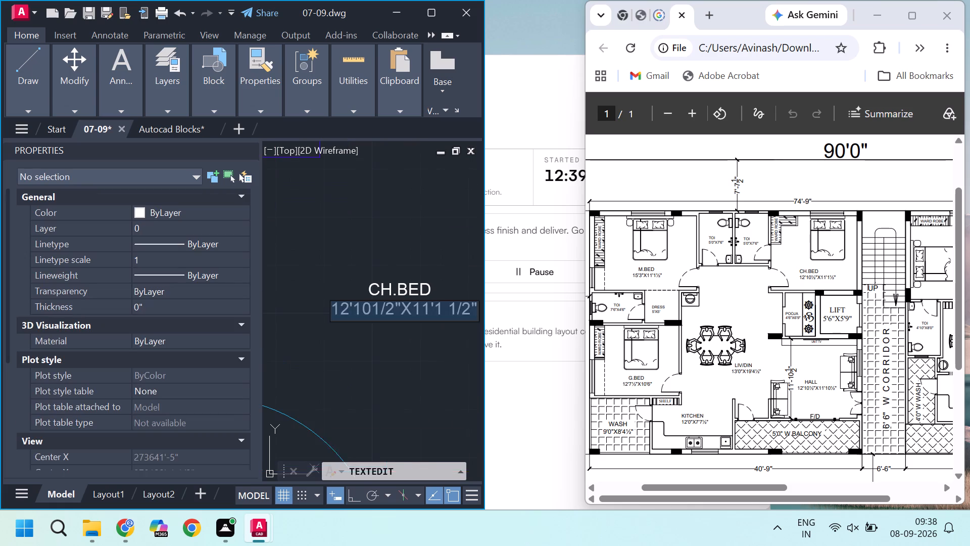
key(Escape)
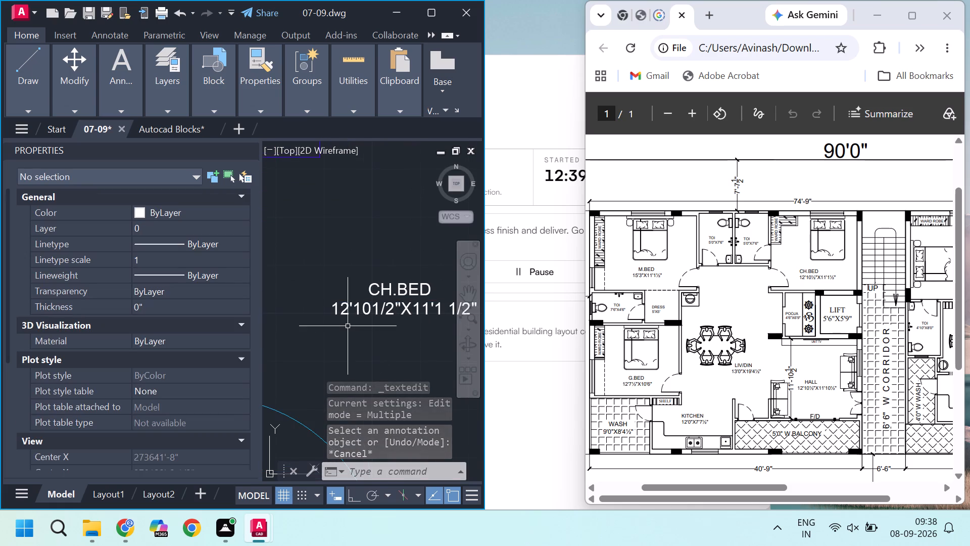
Insert a space before the first 1/2 in the CH.BED size line, making it 12'10 1/2"X11'1 1/2".
scroll(348, 326, down, 1)
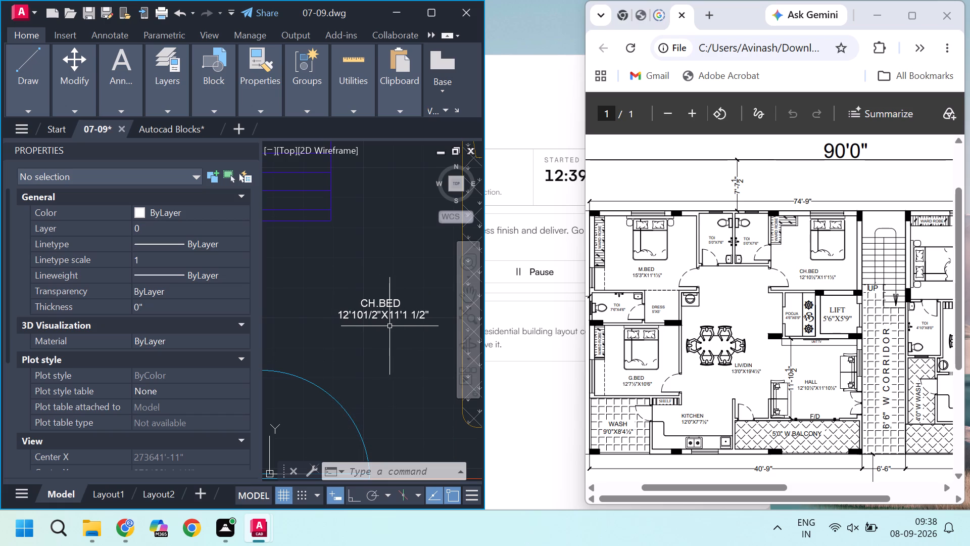
scroll(331, 311, up, 1)
scroll(396, 326, up, 1)
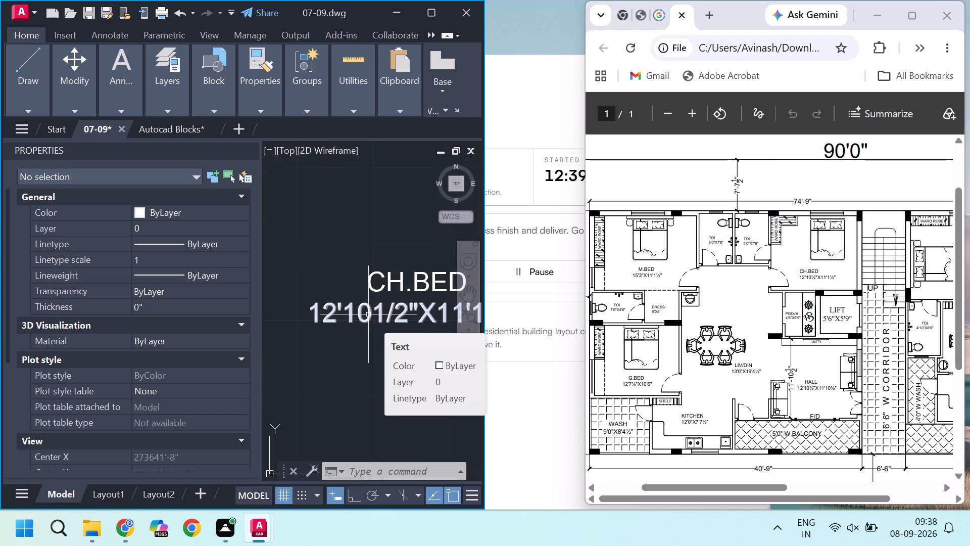
double_click(368, 314)
click(372, 317)
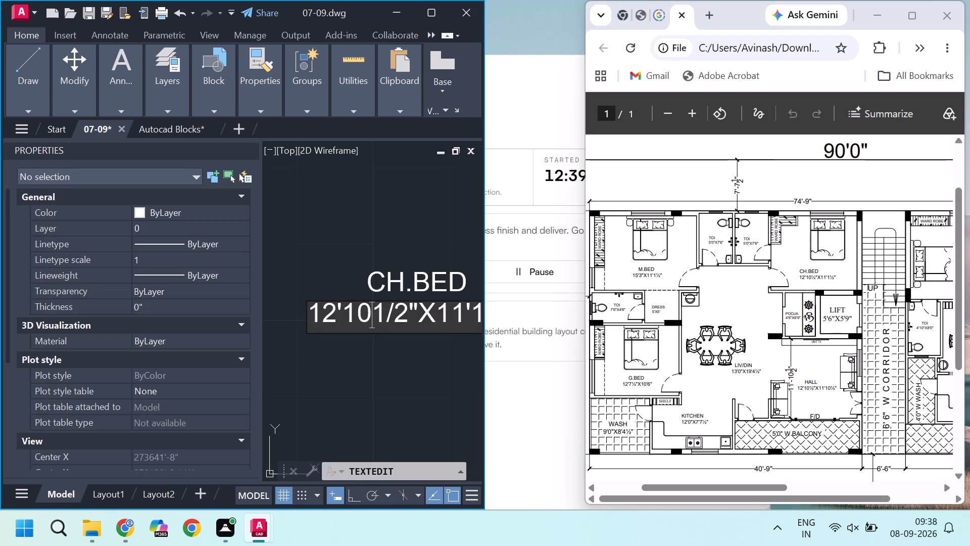
key(space)
click(363, 363)
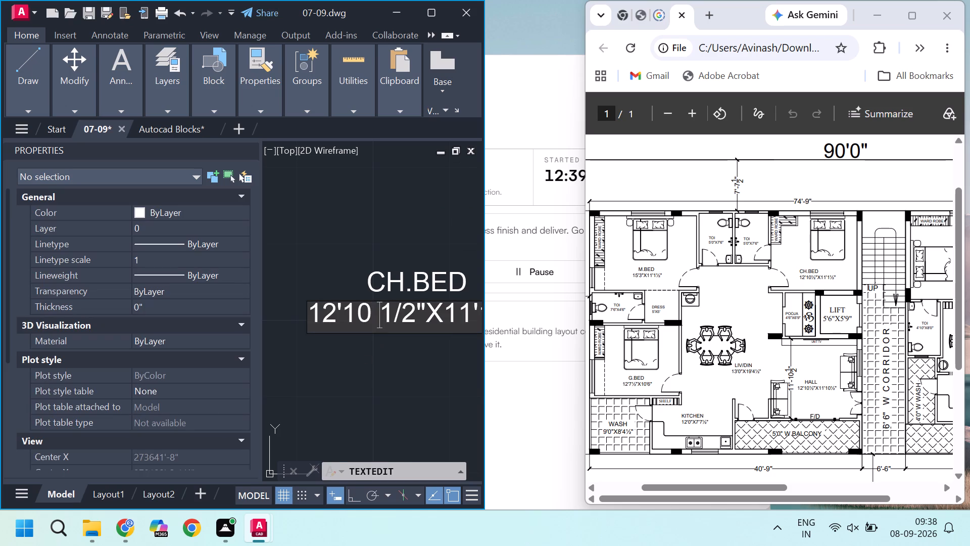
scroll(349, 356, down, 2)
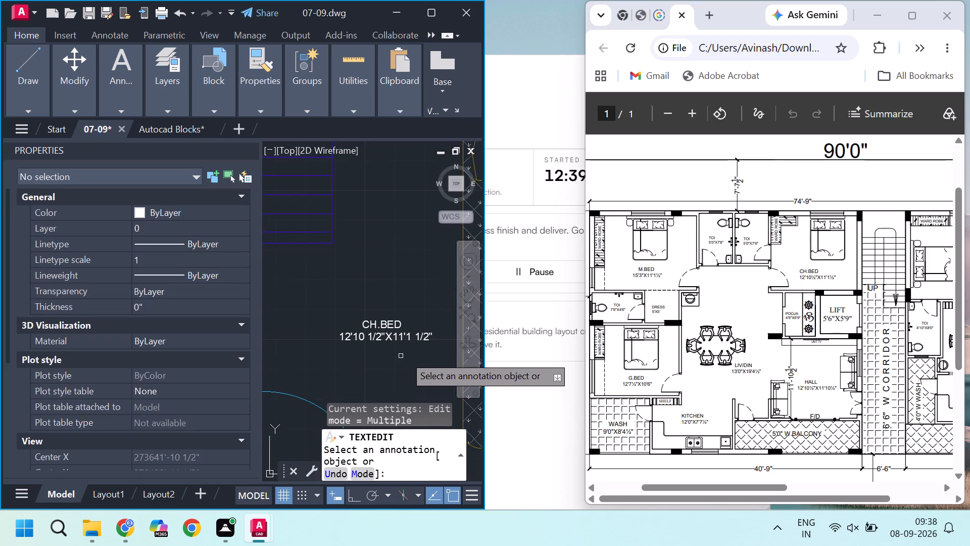
Change the room name to POOJA in the copied MBED label of the small room below CH.BED, beside the lift.
scroll(387, 347, up, 1)
scroll(331, 347, down, 4)
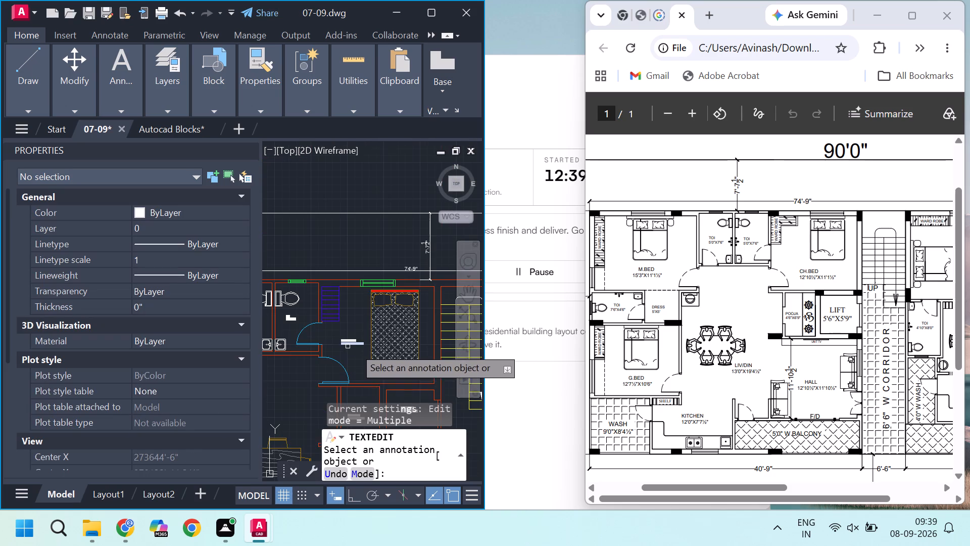
scroll(354, 336, down, 1)
middle_drag(364, 372, 362, 372)
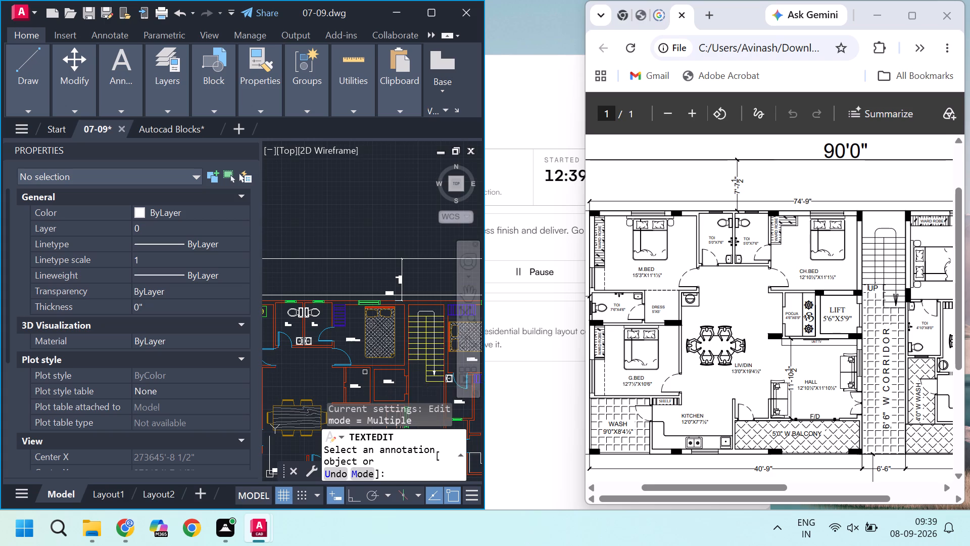
middle_drag(362, 372, 343, 308)
scroll(314, 352, up, 2)
scroll(362, 274, up, 2)
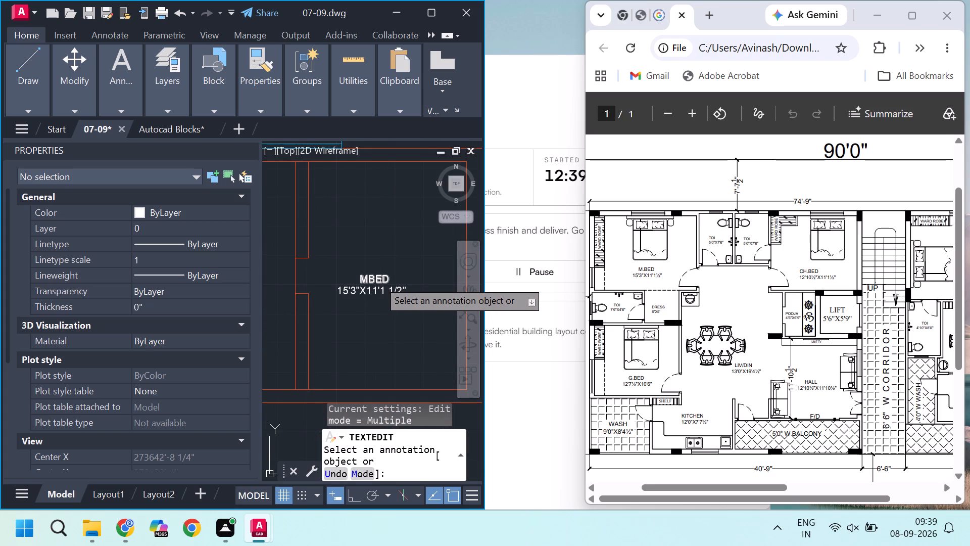
double_click(378, 280)
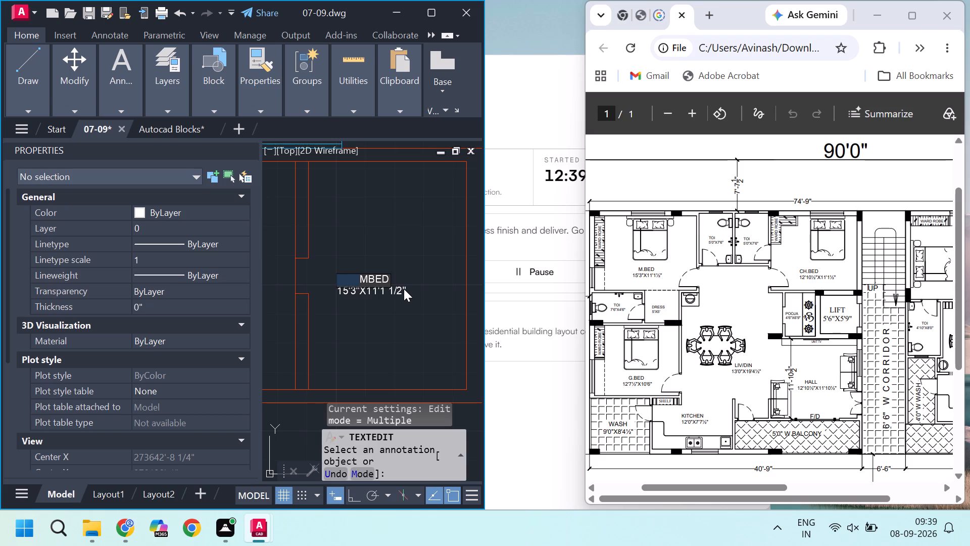
text(POO)
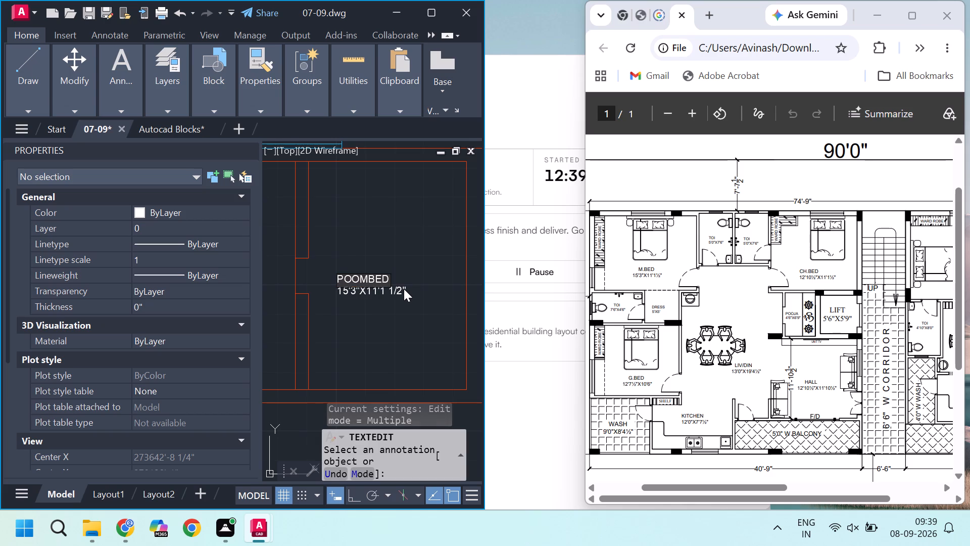
key(Right)
key(Right)
key(Right)
key(Right)
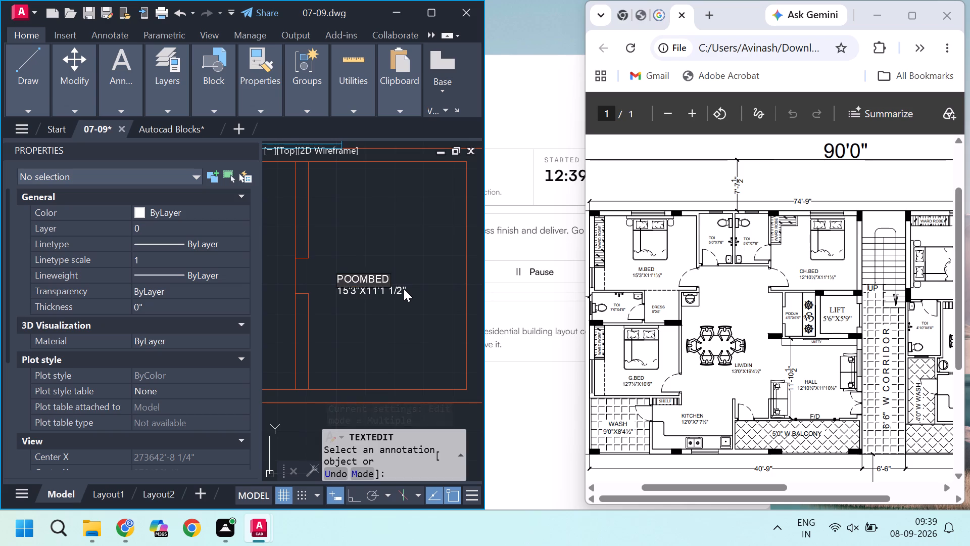
key(BackSpace)
key(BackSpace)
key(BackSpace)
key(BackSpace)
text(JA)
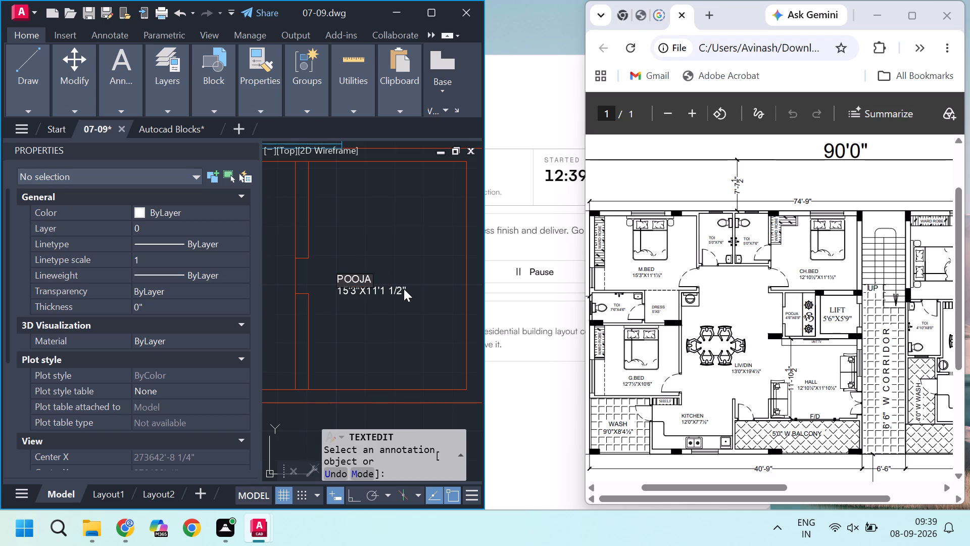
click(404, 289)
Set the size line of the POOJA label to 4'6"X6'9".
double_click(390, 295)
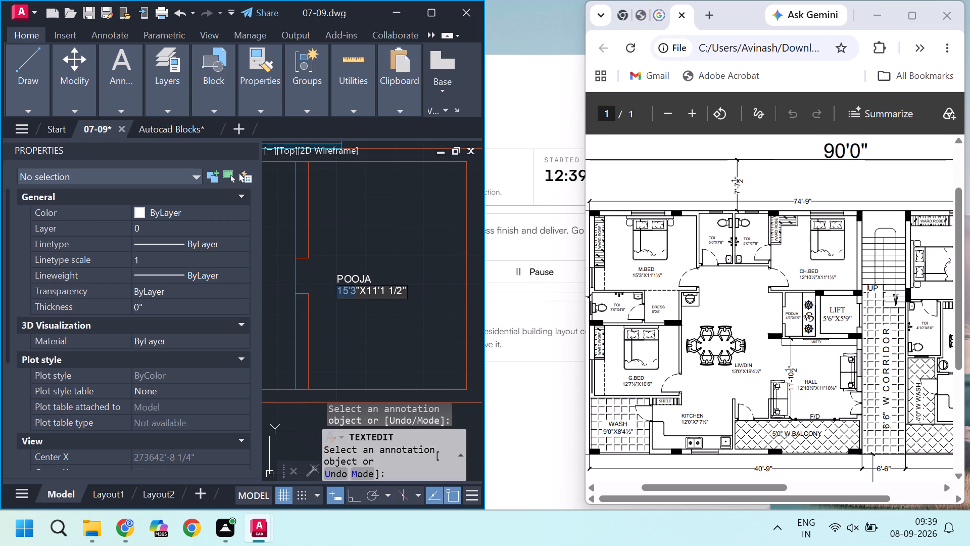
scroll(405, 292, up, 1)
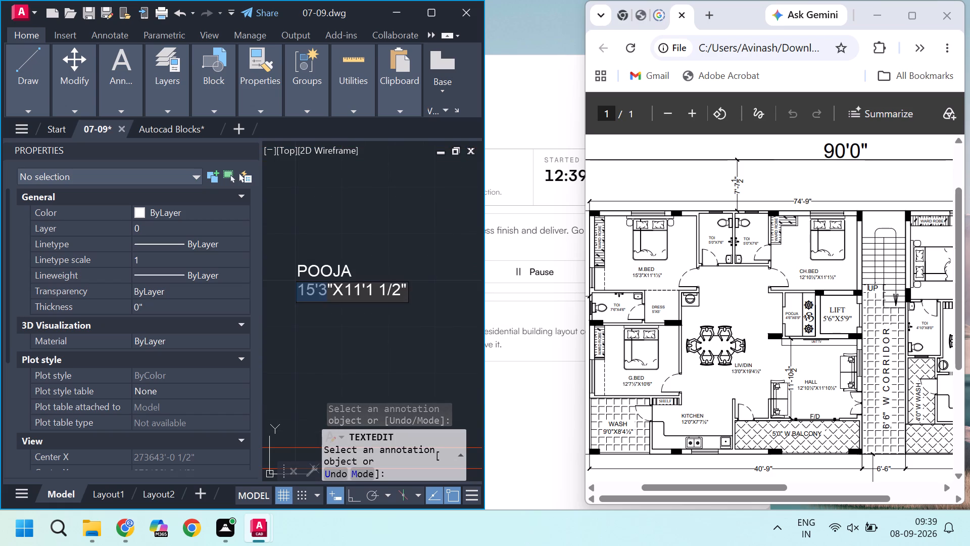
scroll(398, 294, up, 2)
scroll(398, 294, down, 1)
middle_drag(377, 296, 377, 298)
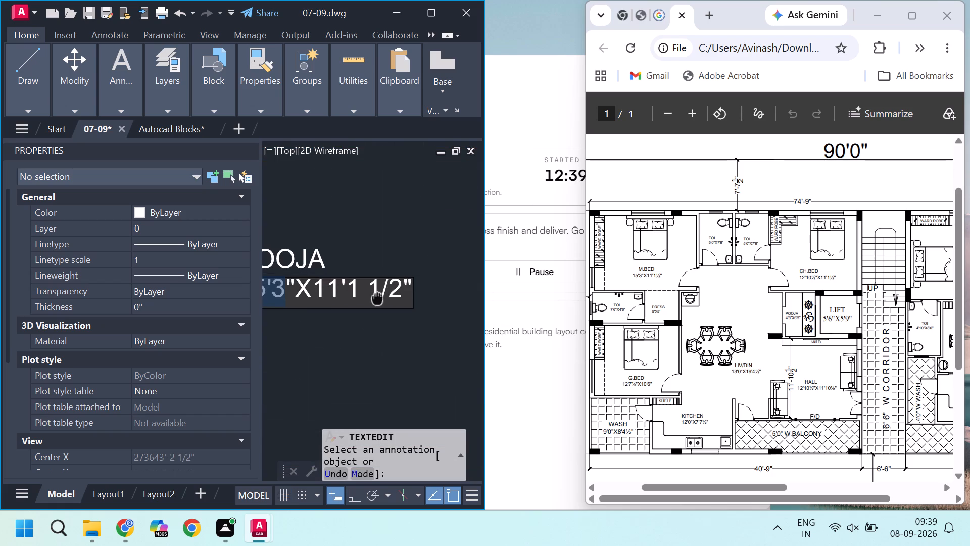
middle_drag(377, 298, 454, 298)
middle_drag(418, 308, 383, 322)
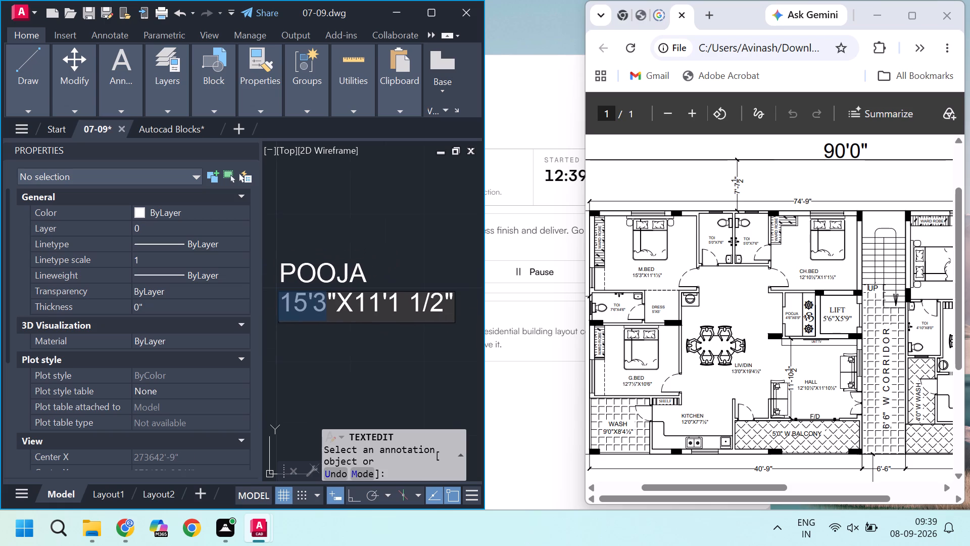
scroll(445, 307, up, 1)
click(445, 307)
scroll(445, 307, down, 1)
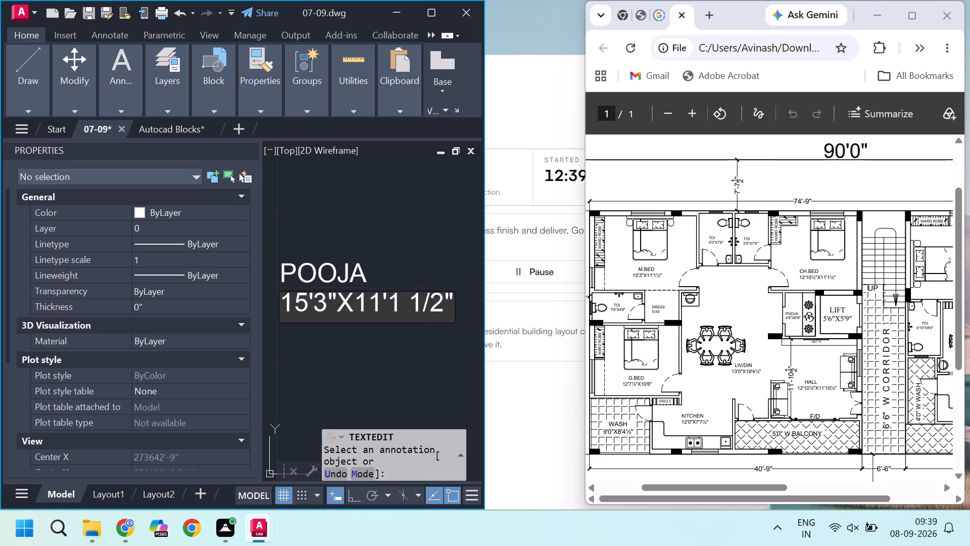
key(BackSpace)
key(BackSpace)
key(BackSpace)
key(BackSpace)
key(BackSpace)
key(BackSpace)
key(BackSpace)
key(BackSpace)
key(BackSpace)
key(BackSpace)
key(BackSpace)
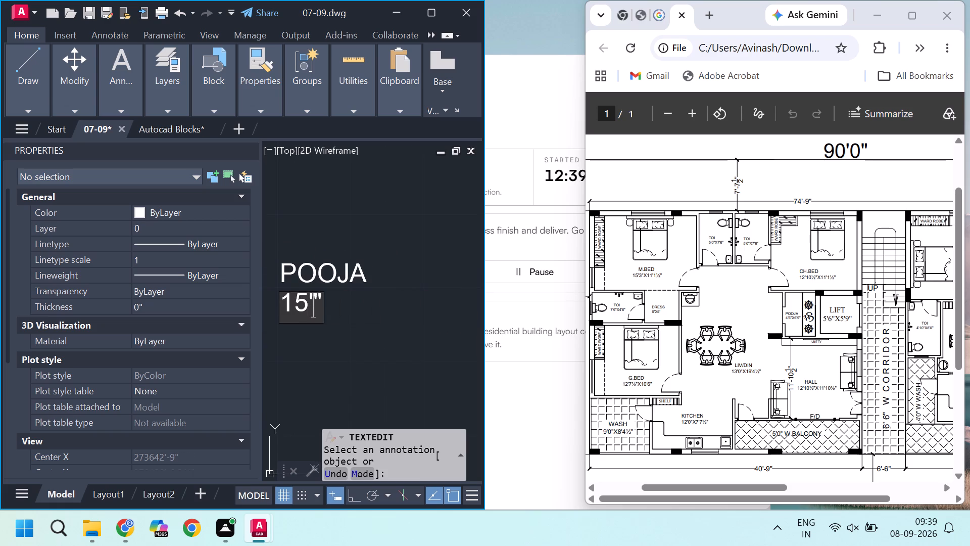
key(BackSpace)
key(BackSpace)
key(BackSpace)
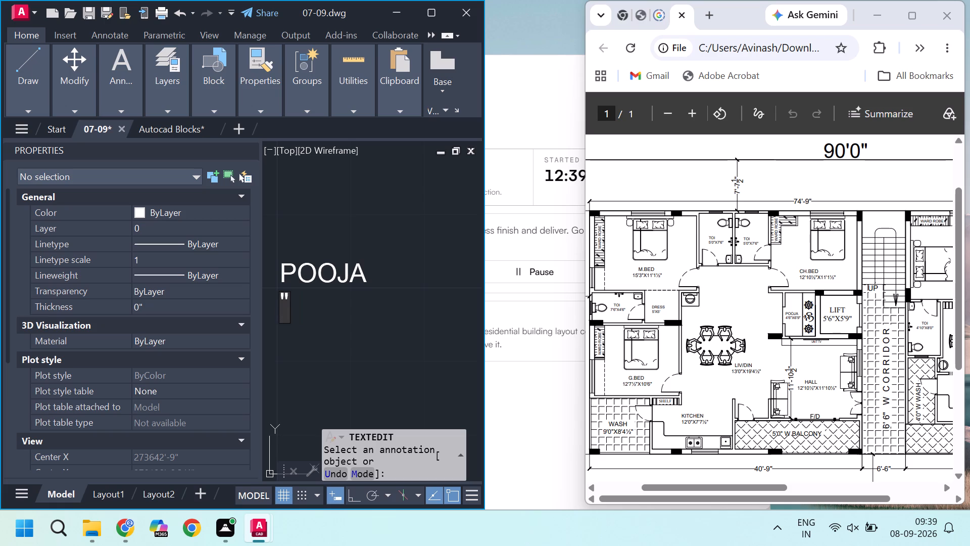
text(4'6)
key(Right)
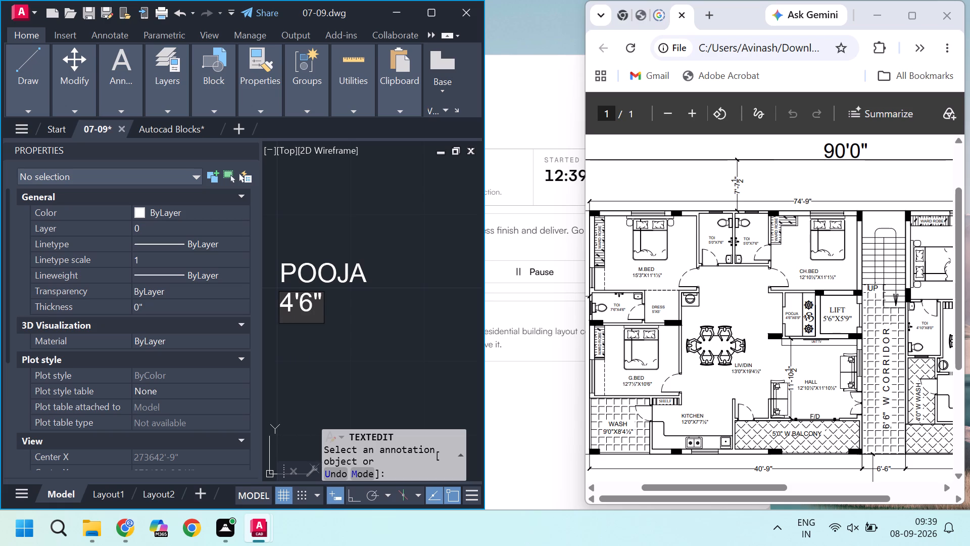
key(x)
text(6')
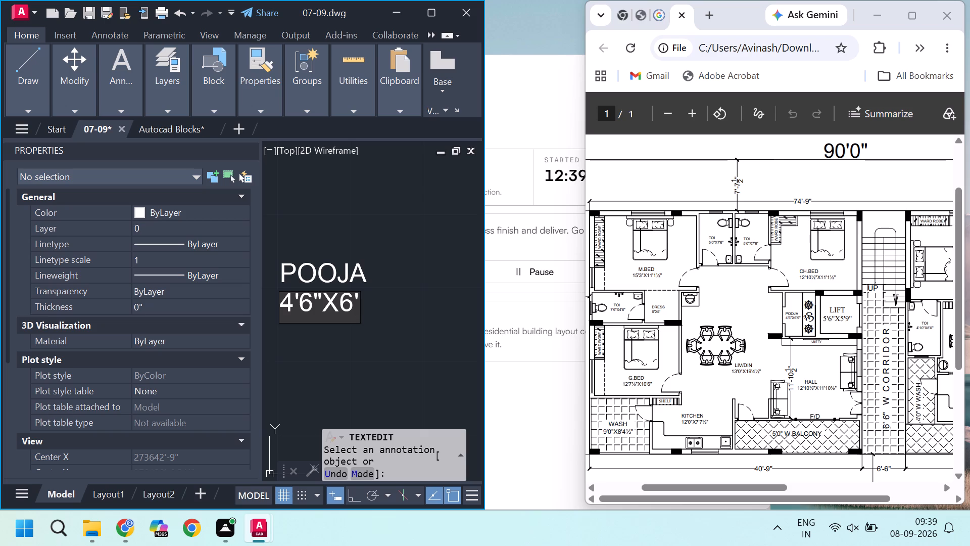
key(9)
key(shift+quotedbl)
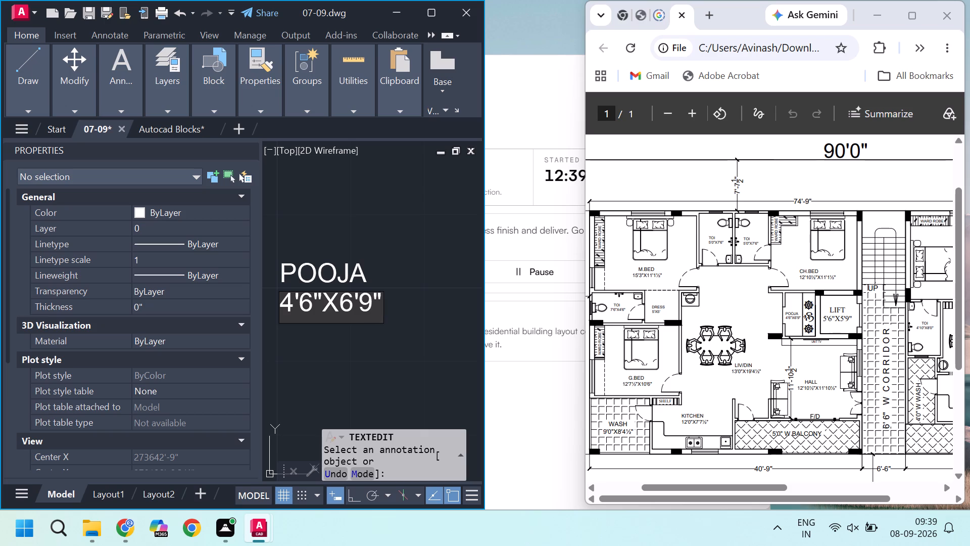
click(445, 307)
Change the room name to LIFT in the copied MBED label of the lift shaft beside the pooja room.
scroll(352, 328, down, 2)
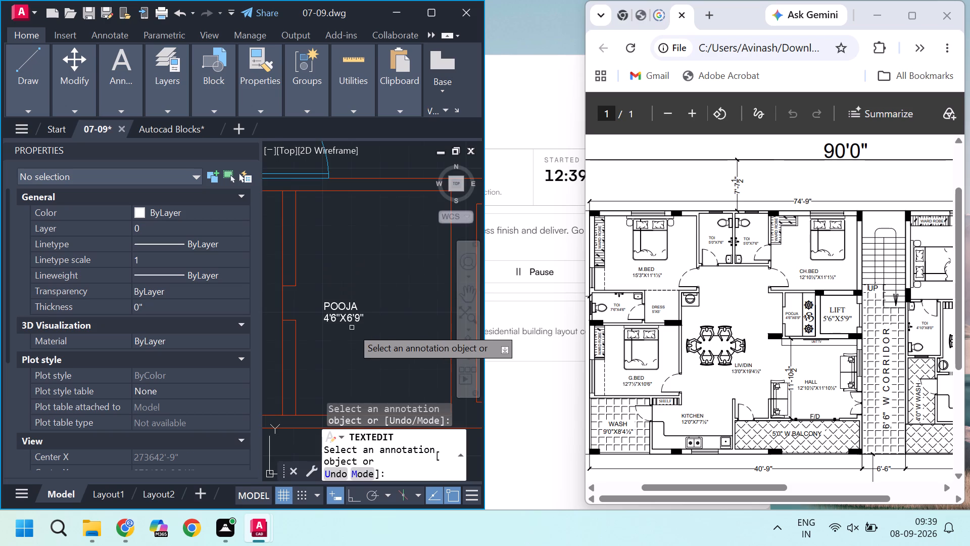
scroll(359, 329, up, 1)
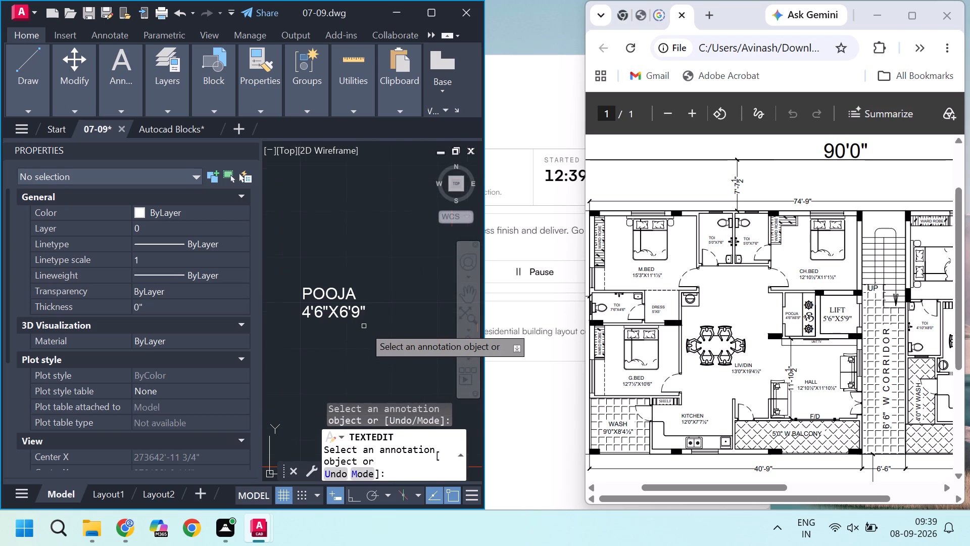
scroll(364, 327, down, 1)
middle_drag(401, 342, 345, 353)
scroll(335, 353, down, 3)
scroll(363, 347, up, 3)
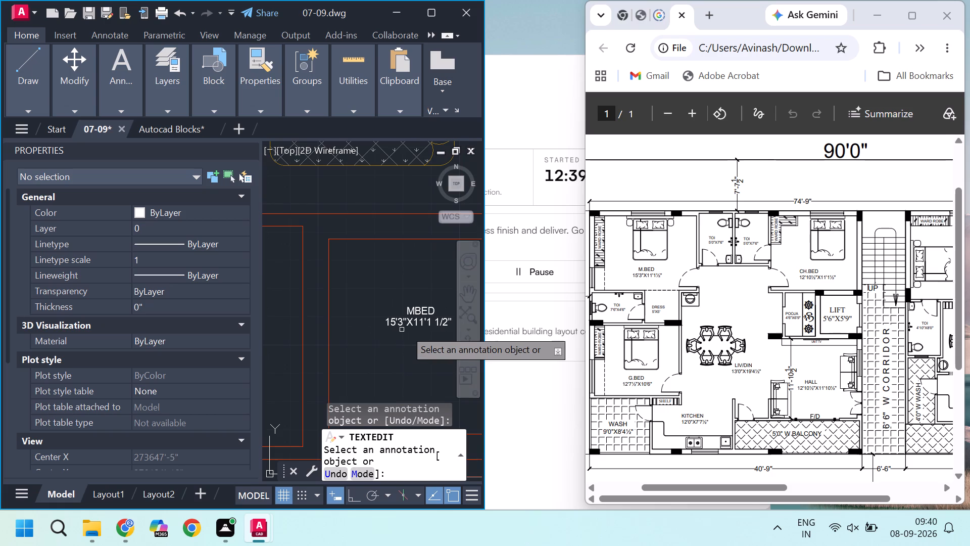
double_click(426, 307)
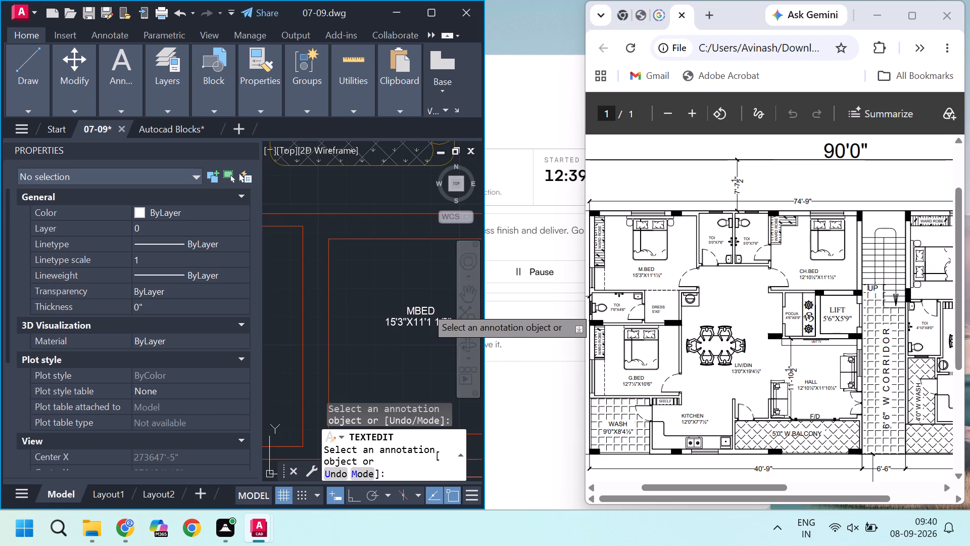
key(Right)
key(Right)
key(Right)
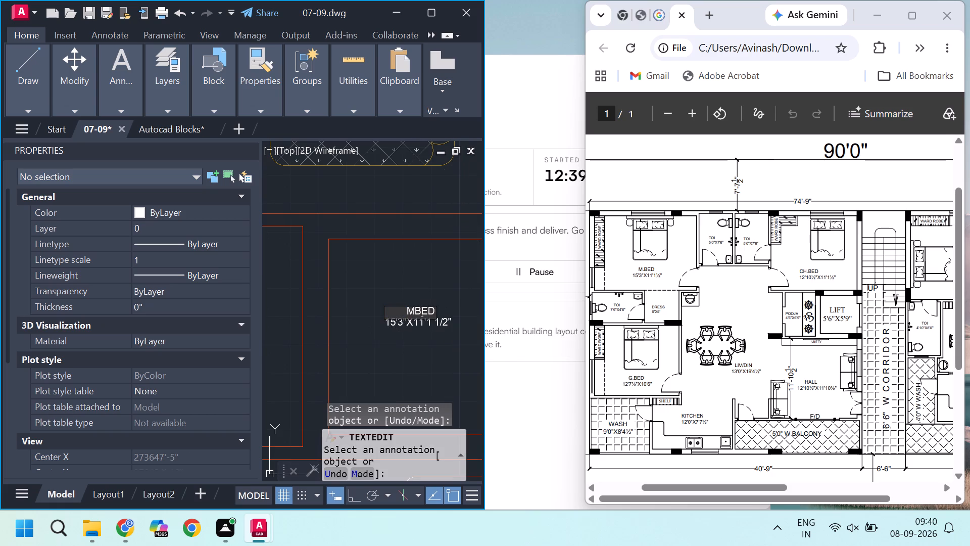
key(Right)
key(Right)
key(BackSpace)
key(BackSpace)
key(BackSpace)
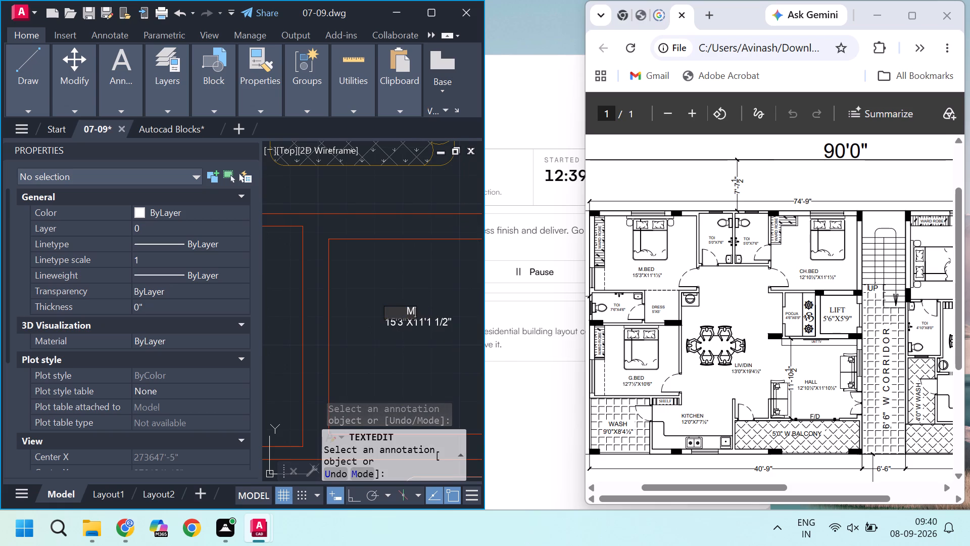
key(BackSpace)
text(LIFT)
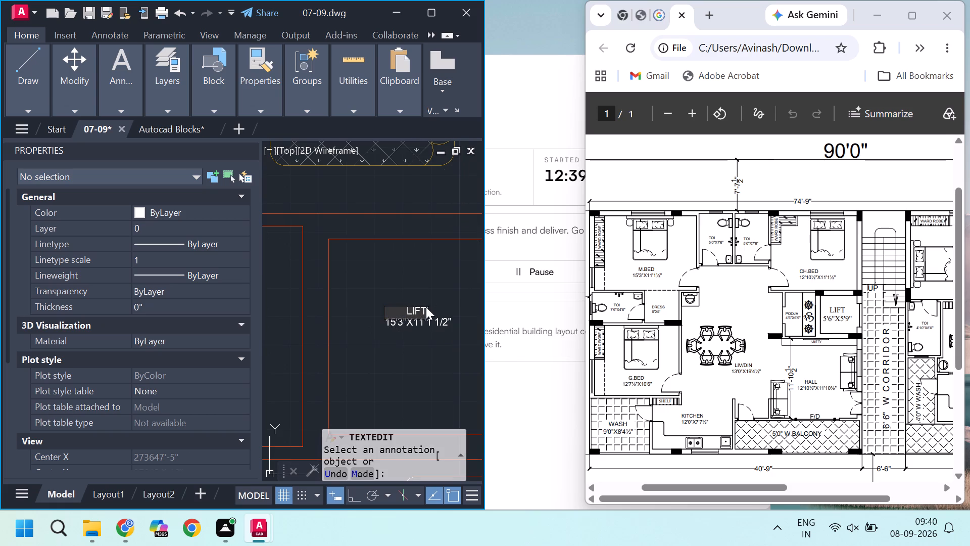
click(428, 325)
Set the size line of the LIFT label to 5'6"X5'9".
click(428, 325)
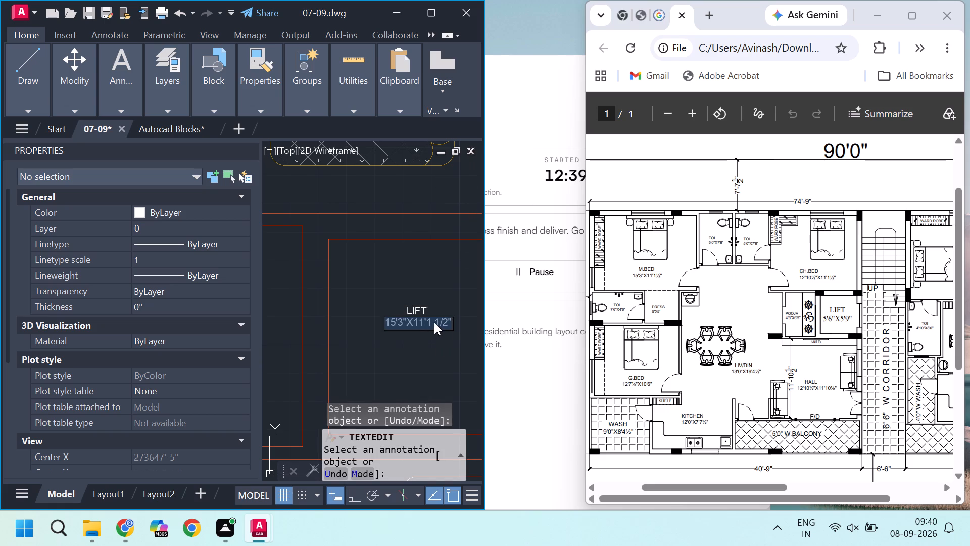
text(5'6)
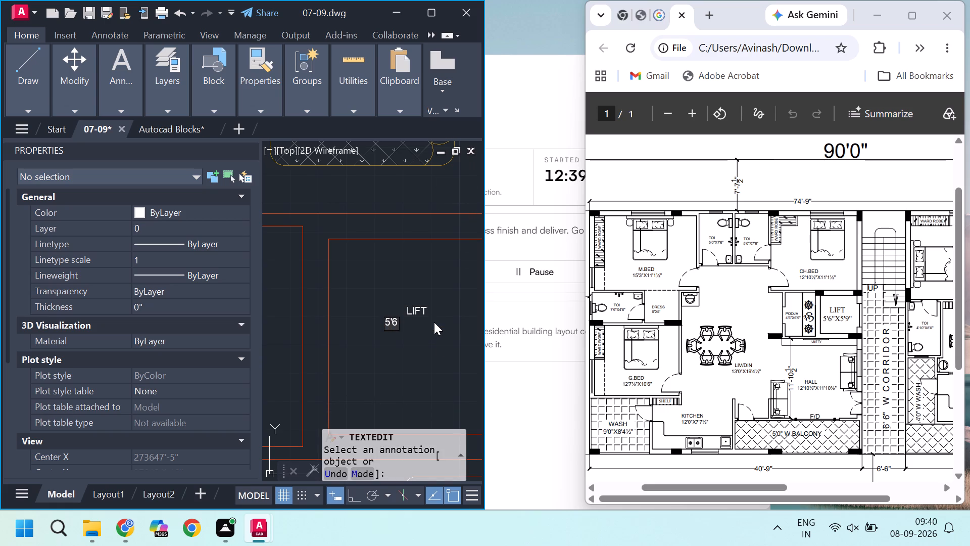
key(x)
key(5)
key(apostrophe)
key(Left)
key(Left)
key(Left)
key(shift+quotedbl)
key(Right)
key(Right)
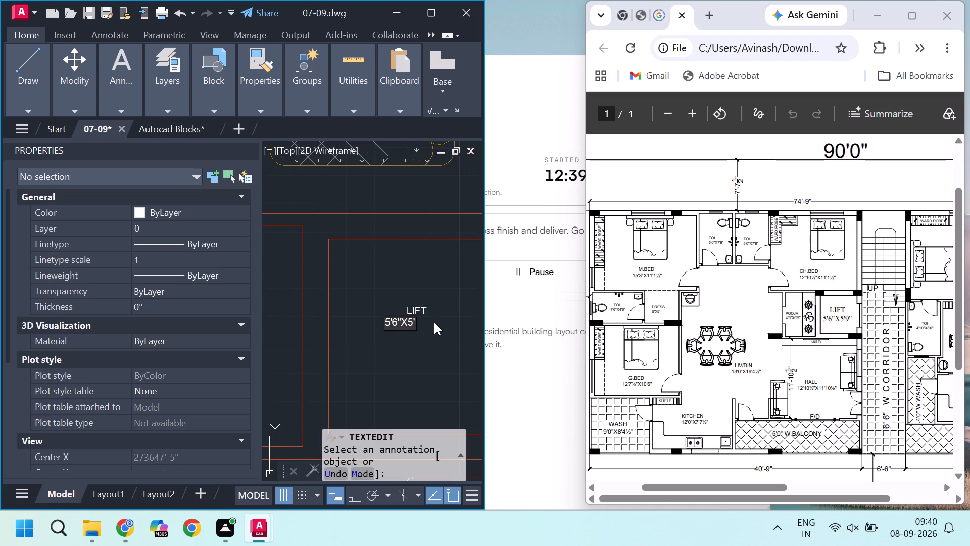
key(Right)
key(9)
key(shift+quotedbl)
Change the room name to HALL in the copied MBED label of the sofa room below the pooja room and lift.
click(433, 348)
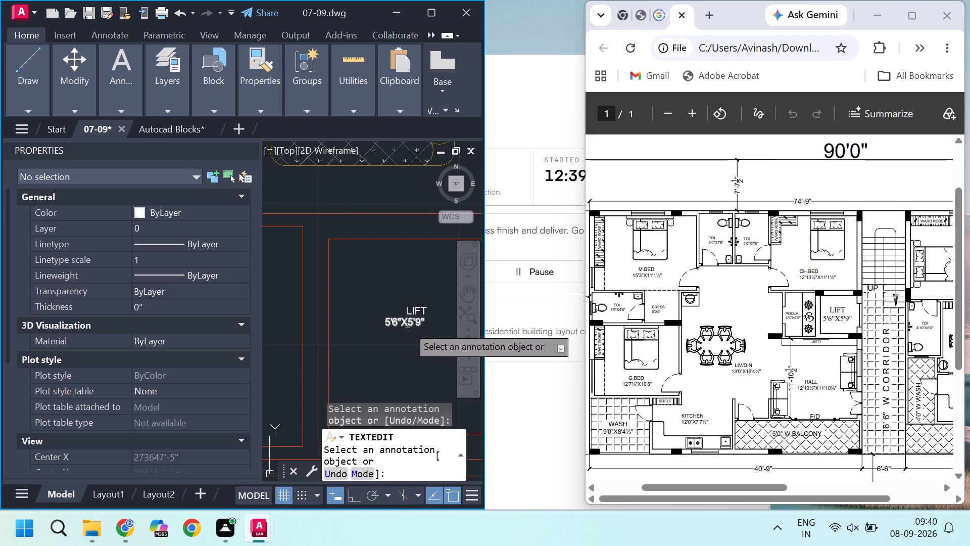
scroll(316, 337, down, 3)
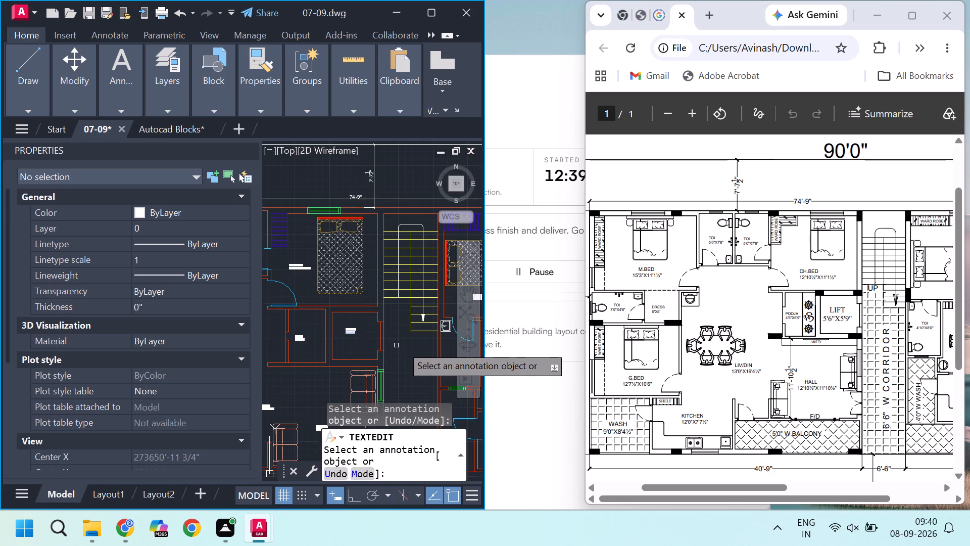
middle_drag(402, 348, 375, 310)
scroll(376, 324, down, 2)
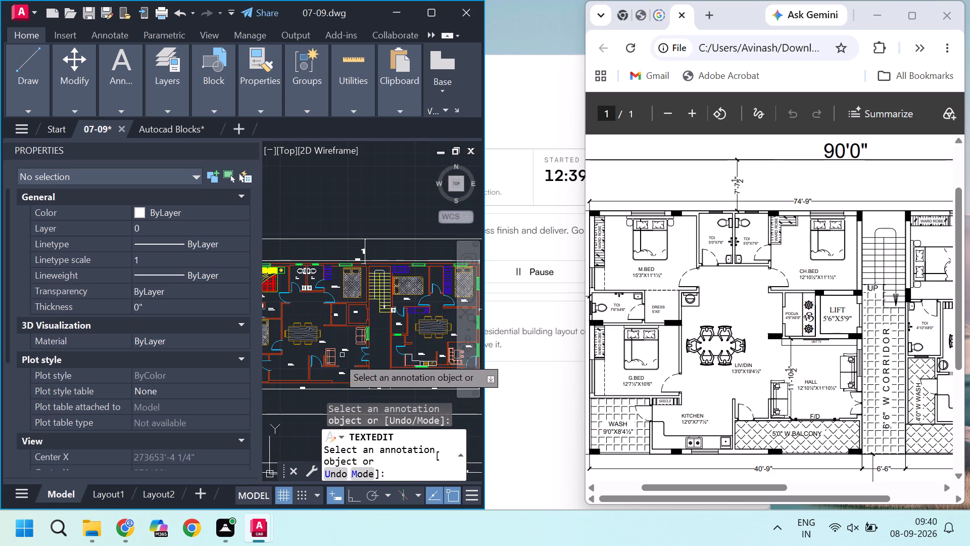
scroll(335, 359, up, 6)
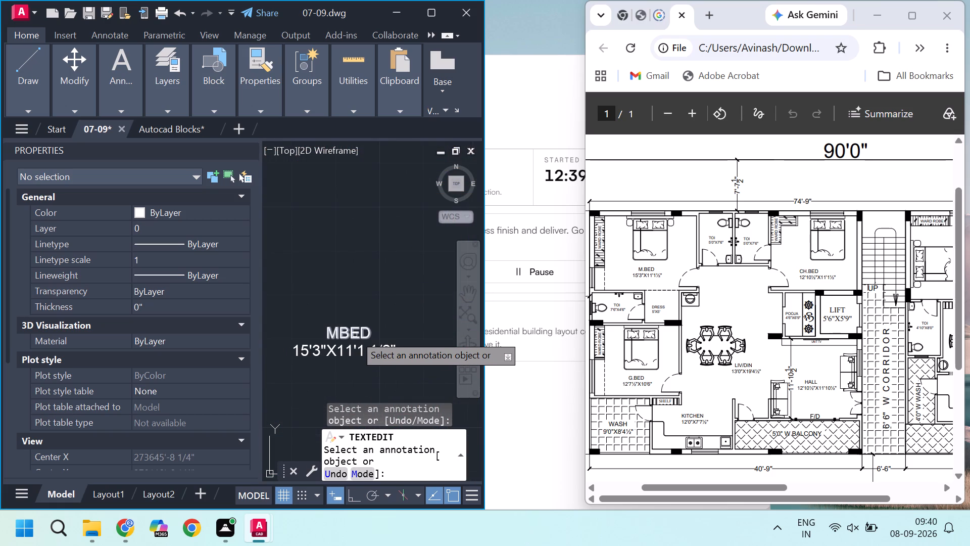
double_click(357, 333)
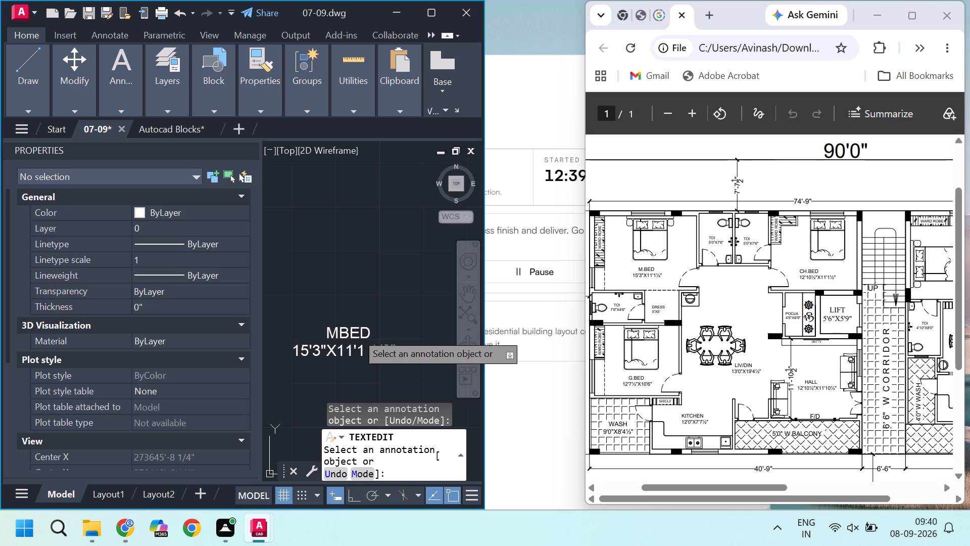
drag(370, 331, 326, 333)
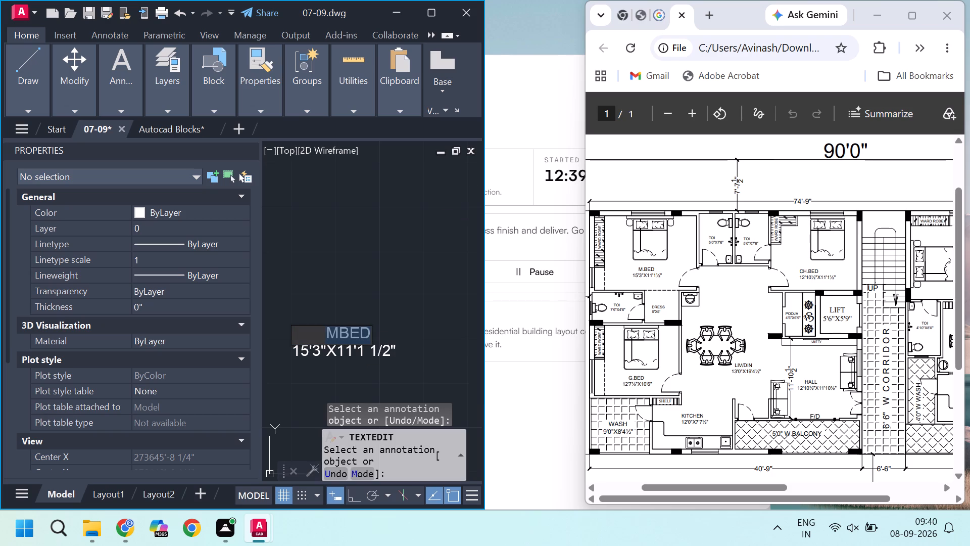
key(h)
text(ALL)
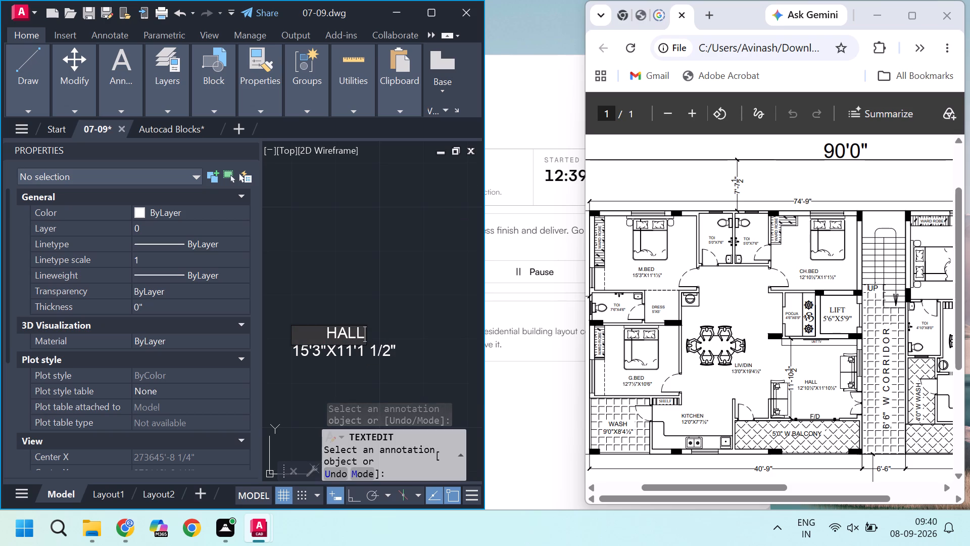
click(409, 370)
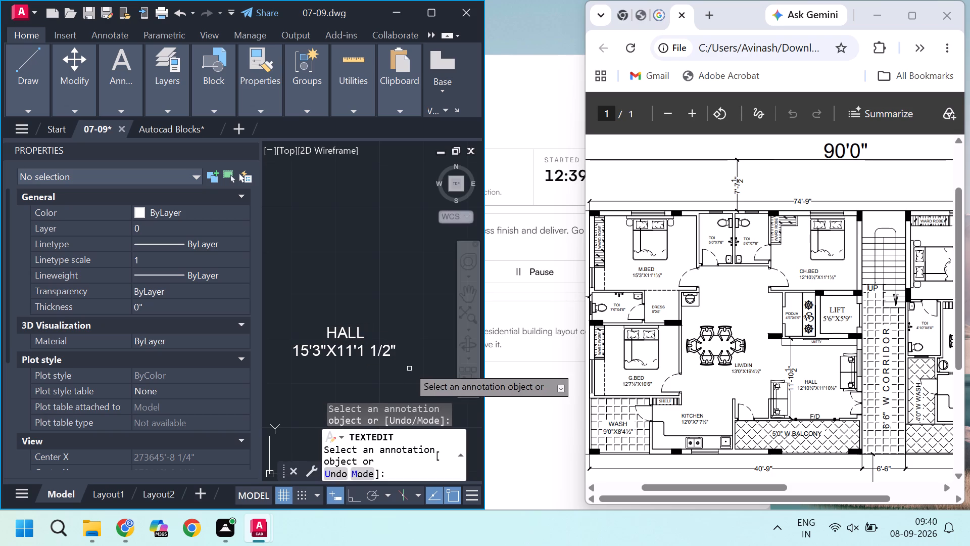
Set the size line of the HALL label to the reference PDF's hall size, 12'10½"X11'10½".
double_click(390, 348)
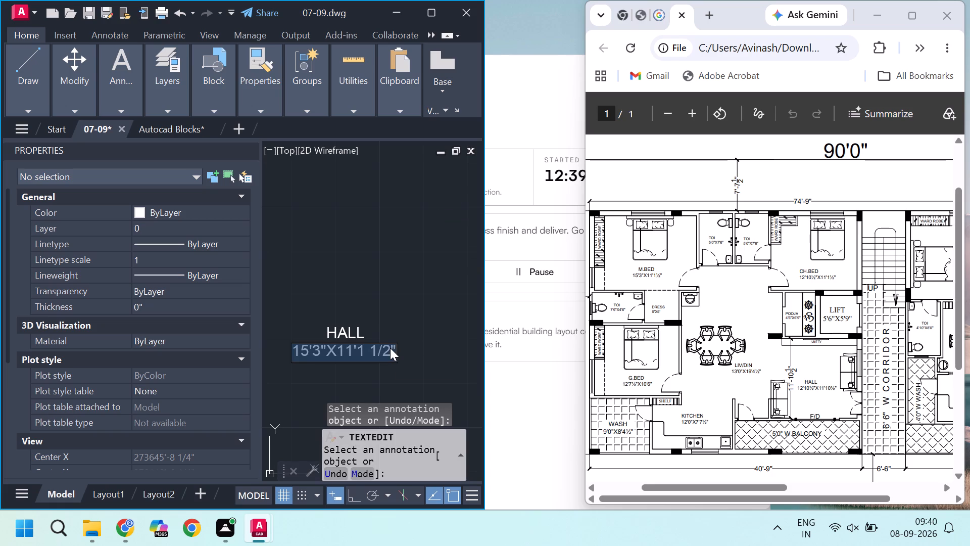
text(12)
key(apostrophe)
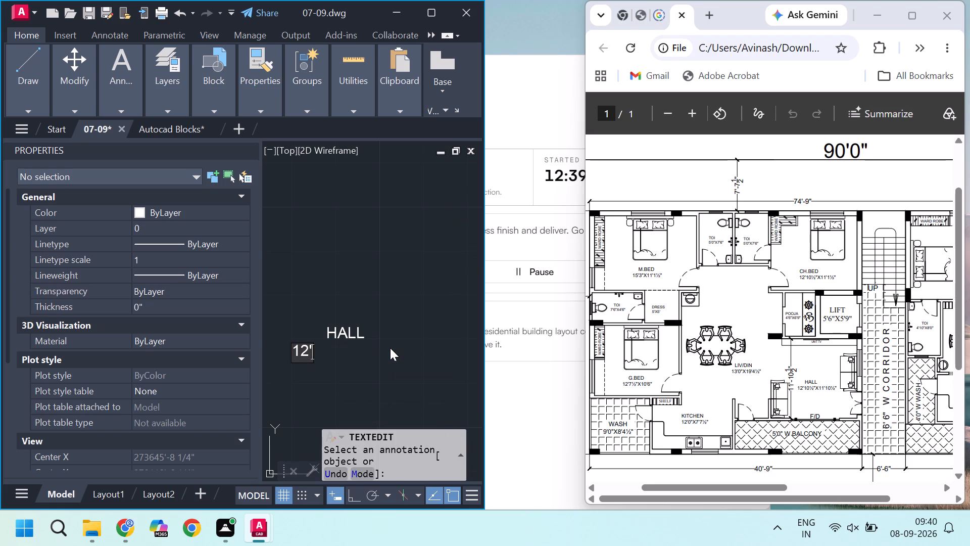
Complete the size line of the HALL label so it reads 12'10 1/2"X11'10 1/2".
text(10 1/2)
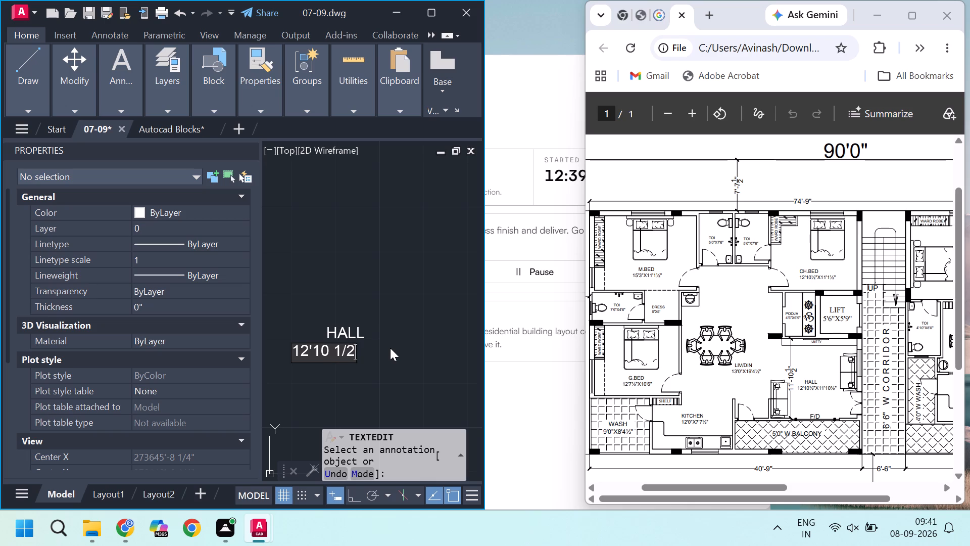
key(shift+quotedbl)
key(x)
text(11)
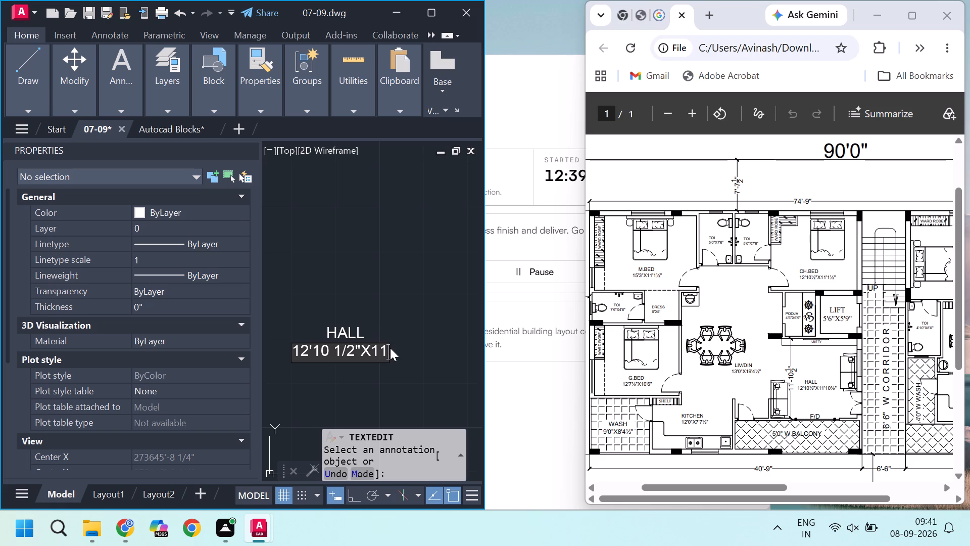
key(apostrophe)
text(10)
key(space)
text(1/2)
key(shift+quotedbl)
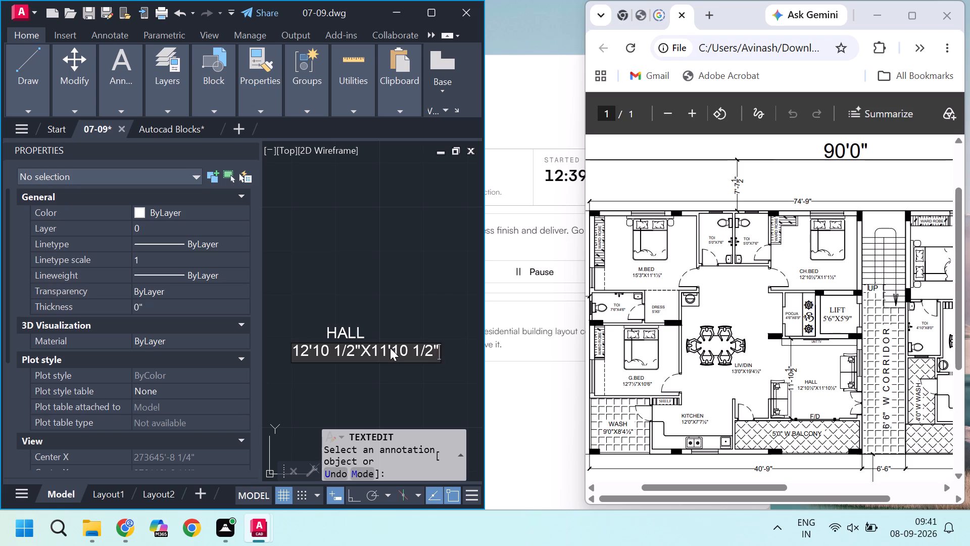
click(421, 383)
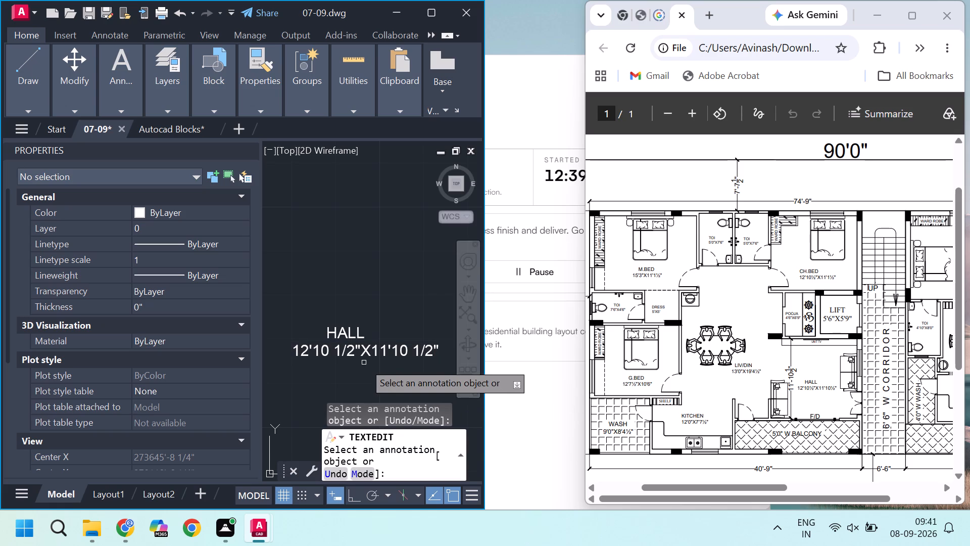
Change the room name to LIVDIN in the copied MBED label beside the dining table.
scroll(364, 362, down, 3)
middle_drag(306, 314, 358, 324)
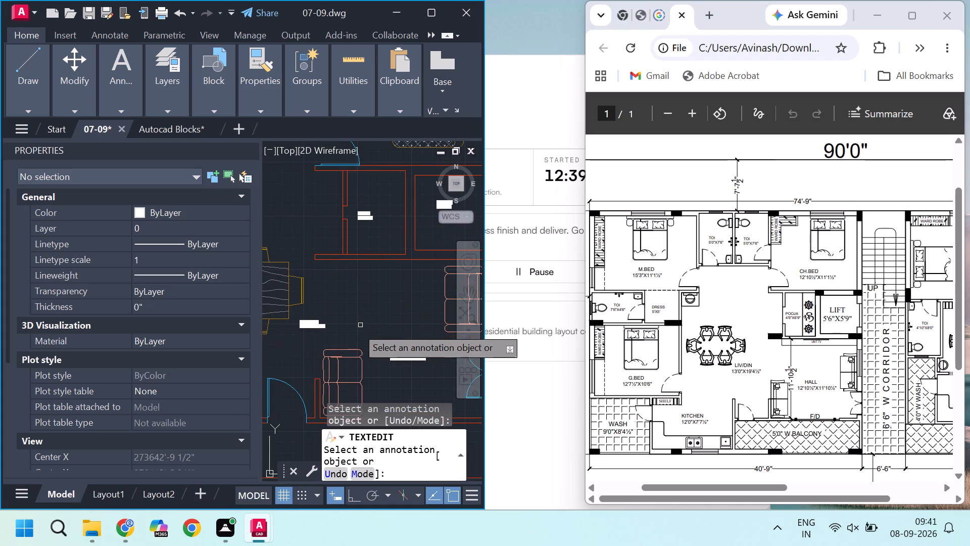
middle_drag(323, 325, 351, 325)
scroll(346, 324, up, 3)
click(340, 320)
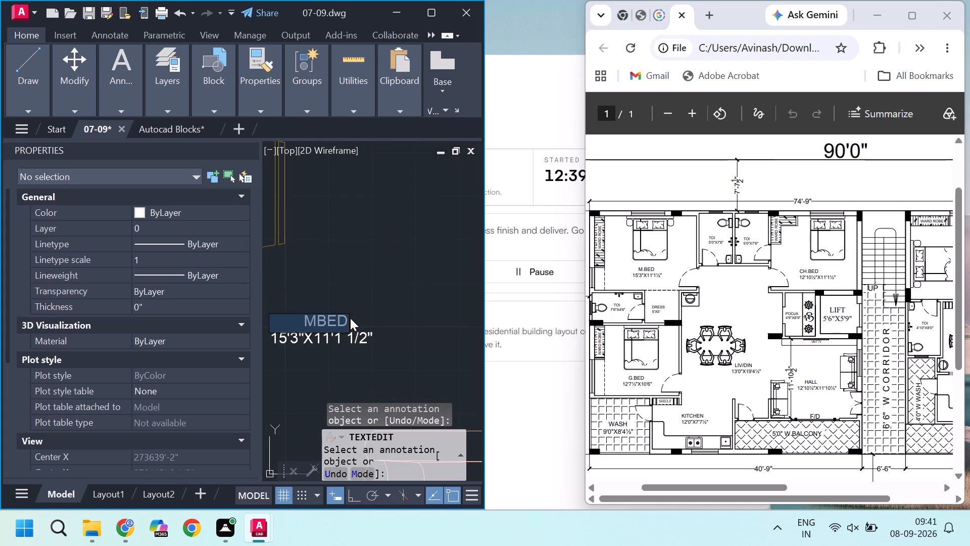
text(LIU)
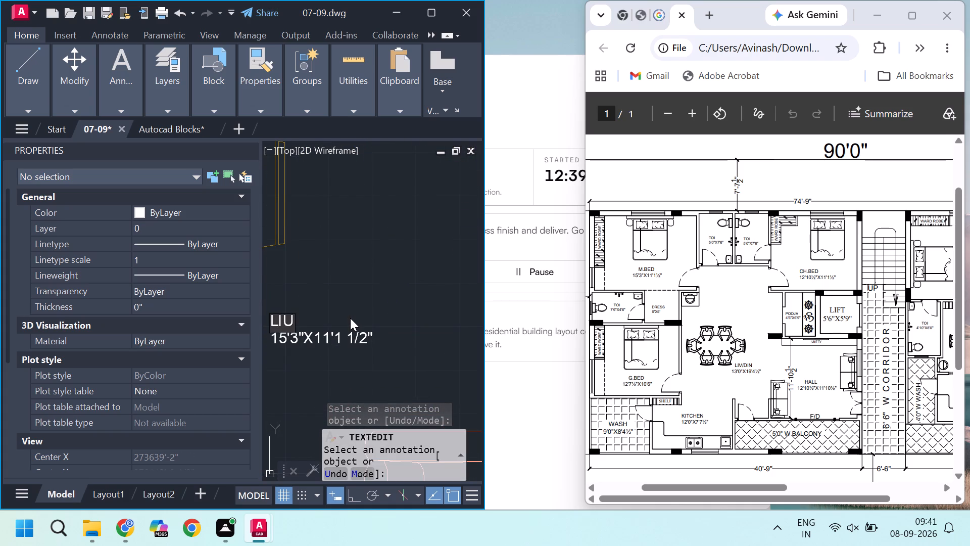
key(BackSpace)
text(VDIN)
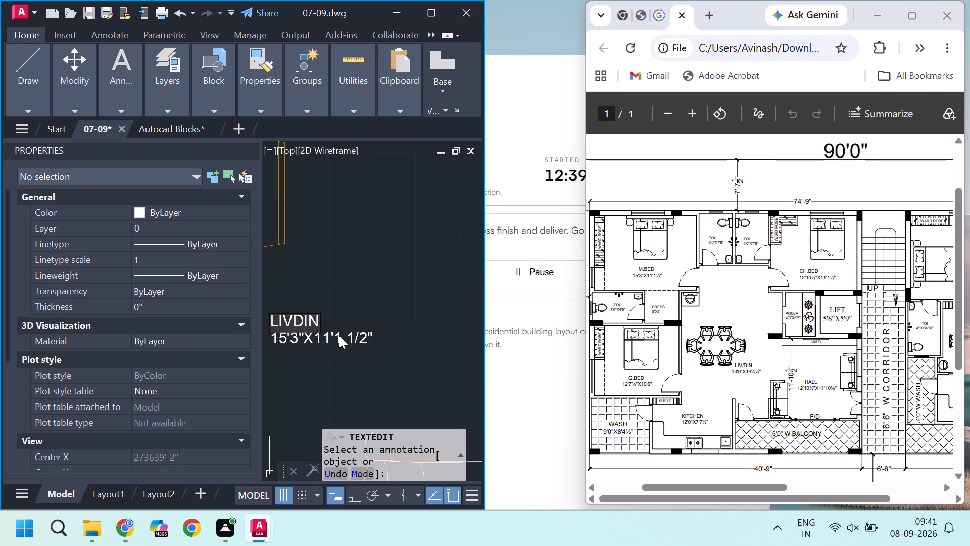
click(339, 336)
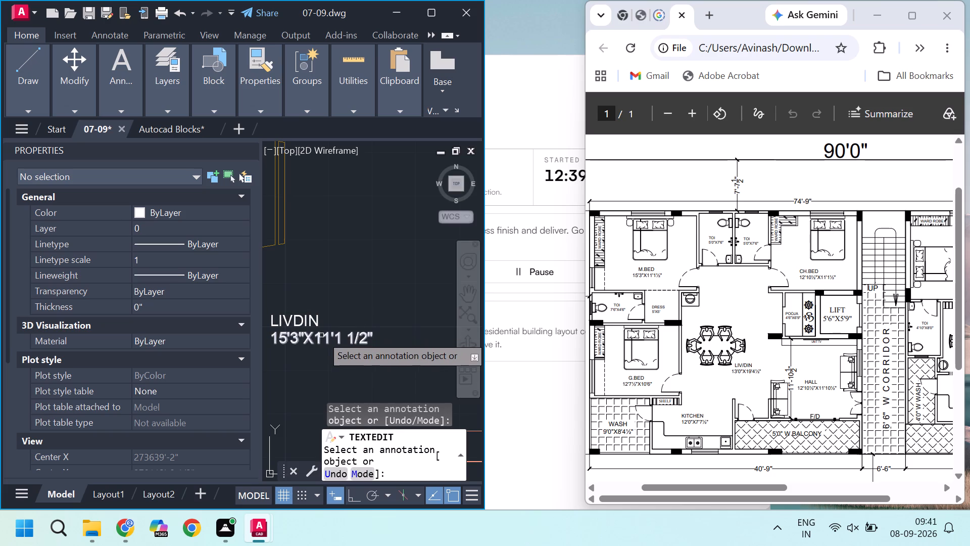
Set the size line of the LIVDIN label to 13'0"X19'4 1/2".
double_click(321, 335)
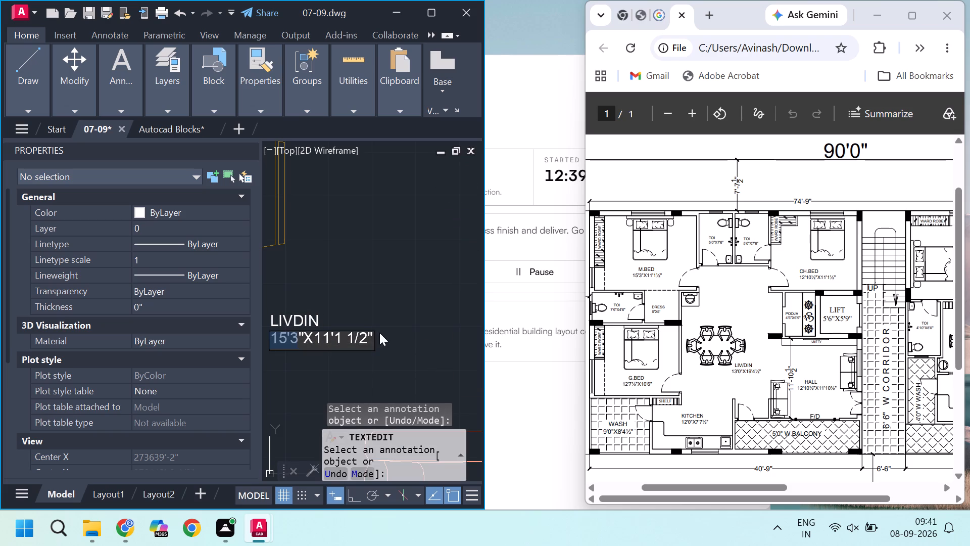
drag(371, 338, 275, 339)
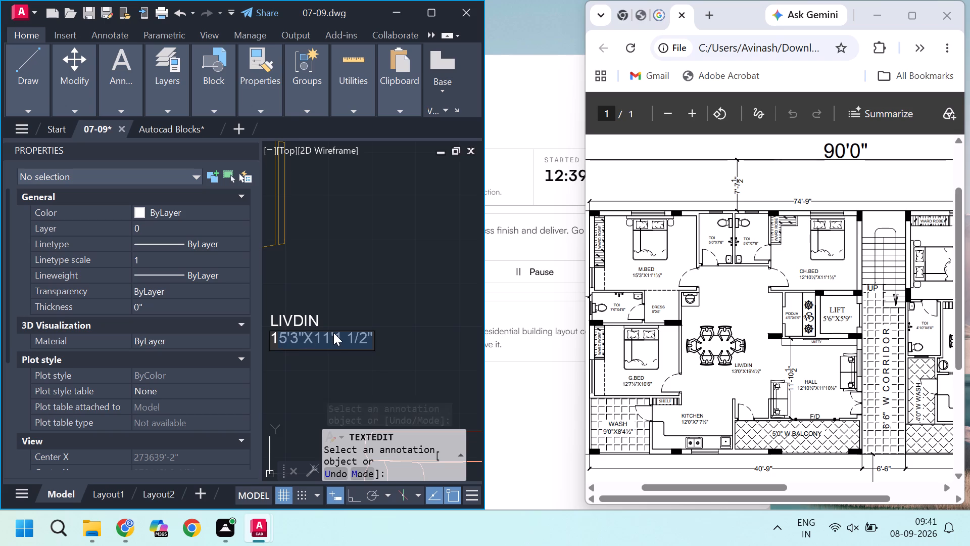
key(BackSpace)
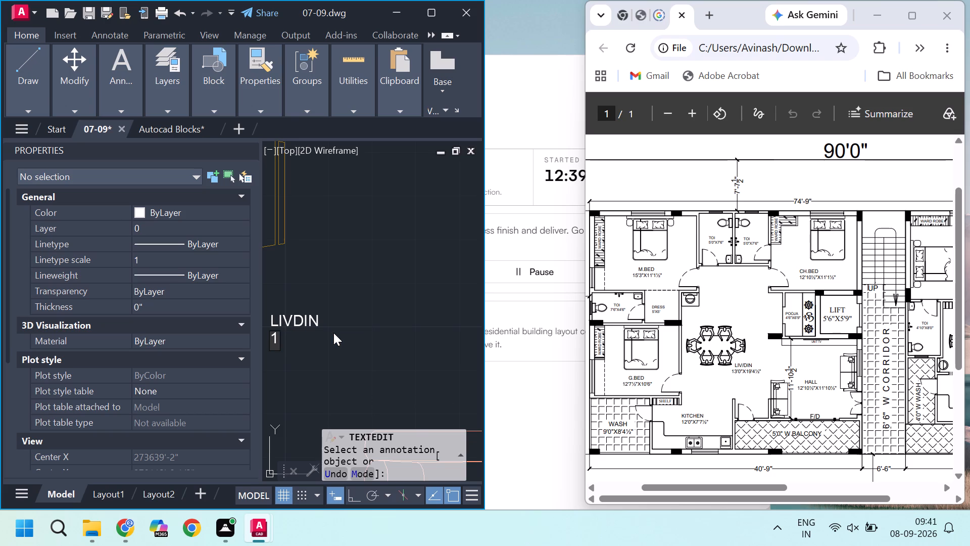
key(3)
text('0)
key(shift+quotedbl)
key(x)
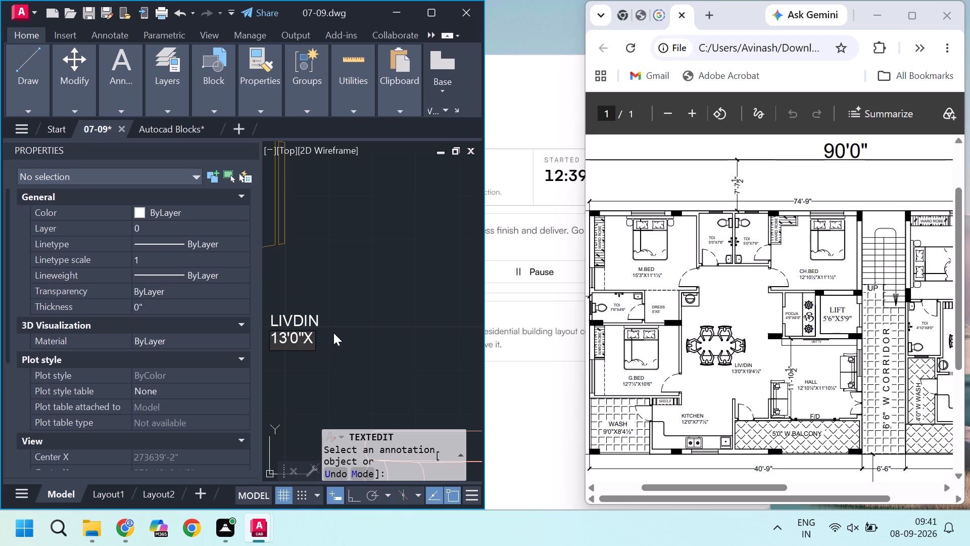
text(19)
key(apostrophe)
text(4 1/2)
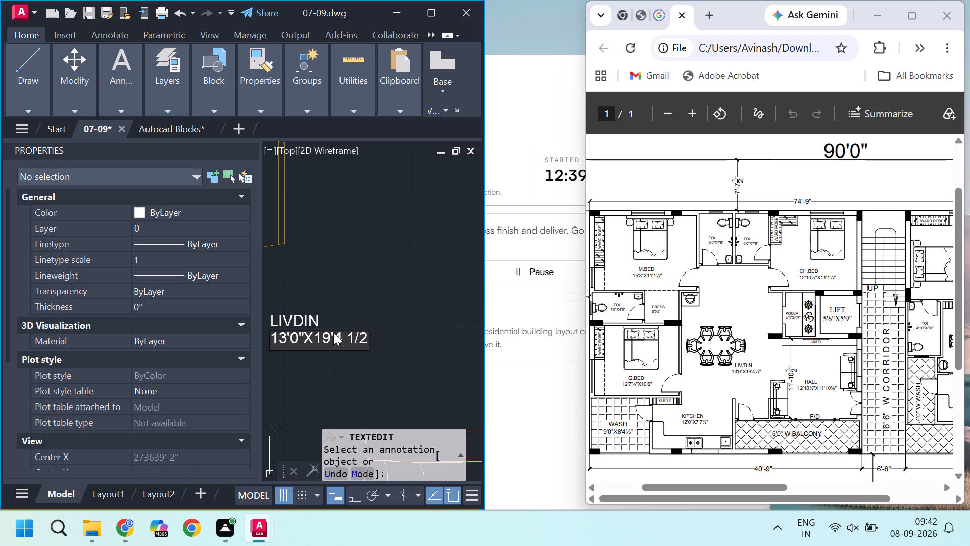
key(shift+quotedbl)
click(386, 305)
Change the room name to KITCHEN in the copied MBED label of the room below the dining area.
scroll(386, 305, down, 2)
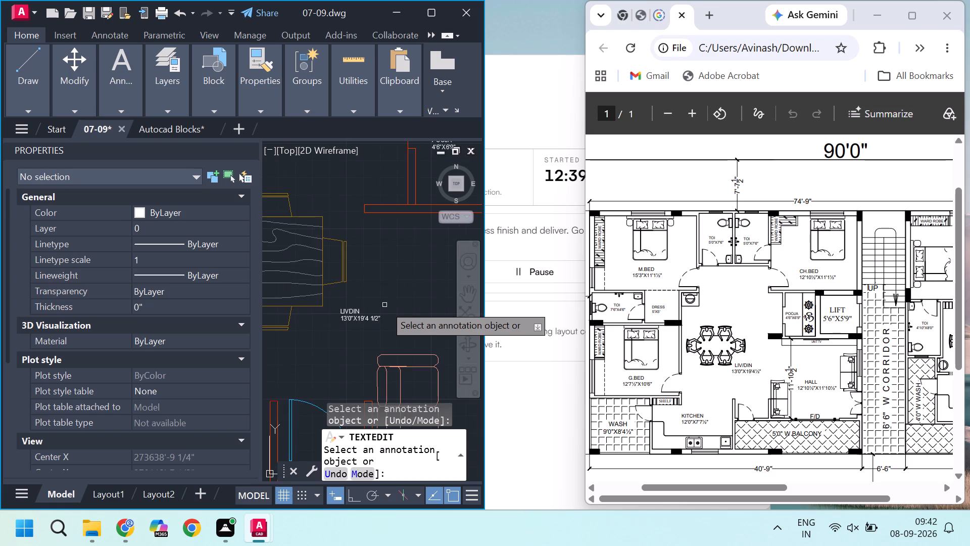
scroll(368, 314, down, 2)
scroll(322, 360, up, 1)
middle_drag(320, 360, 367, 333)
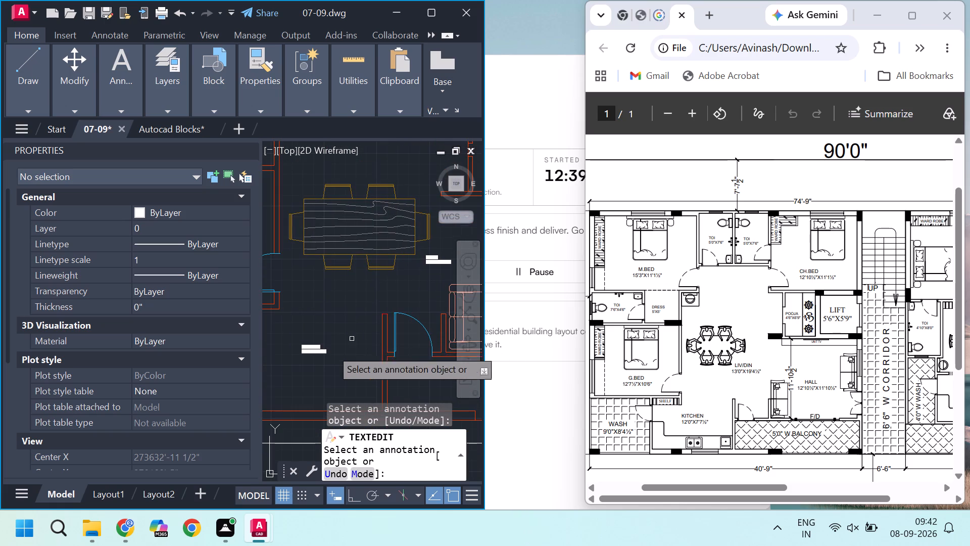
scroll(312, 356, up, 2)
click(323, 335)
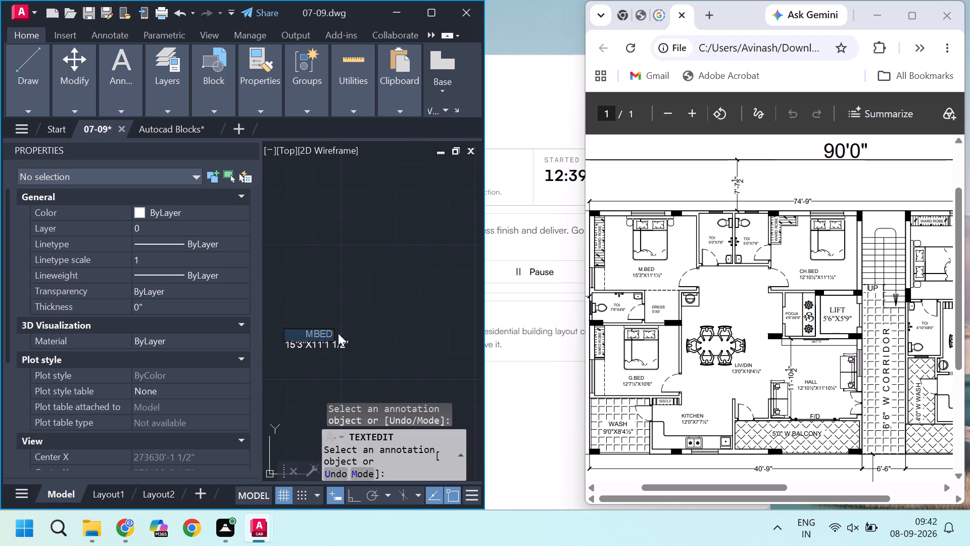
text(KIT)
text(CHEN)
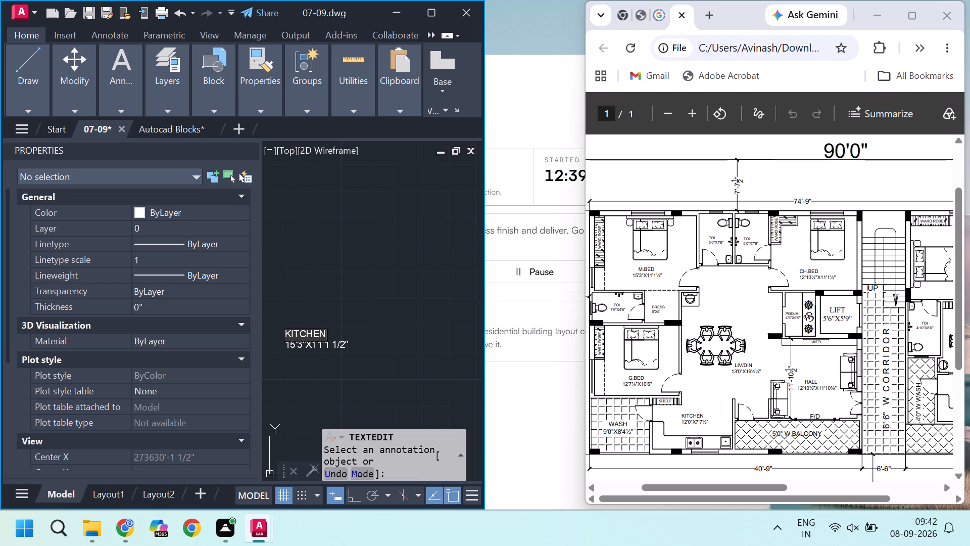
click(333, 341)
Set the size line of the KITCHEN label to 12'0"X7'7 1/2".
click(325, 346)
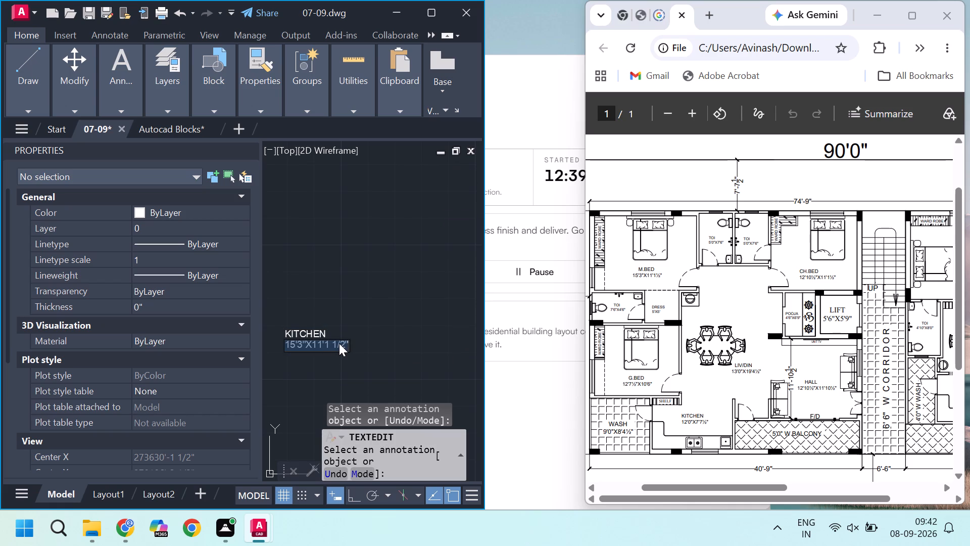
text(12')
key(0)
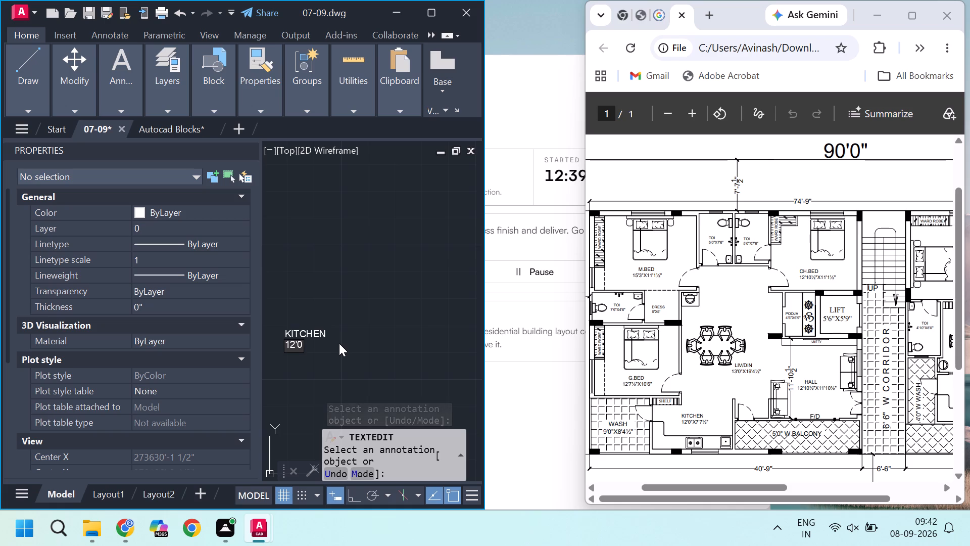
key(x)
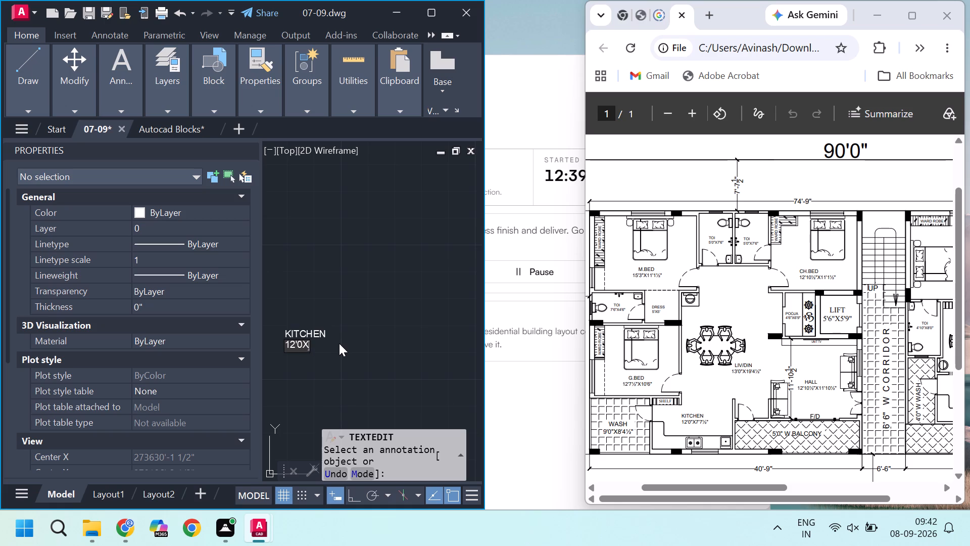
key(Left)
key(shift+quotedbl)
key(Right)
text(7')
key(7)
key(space)
text(1/2)
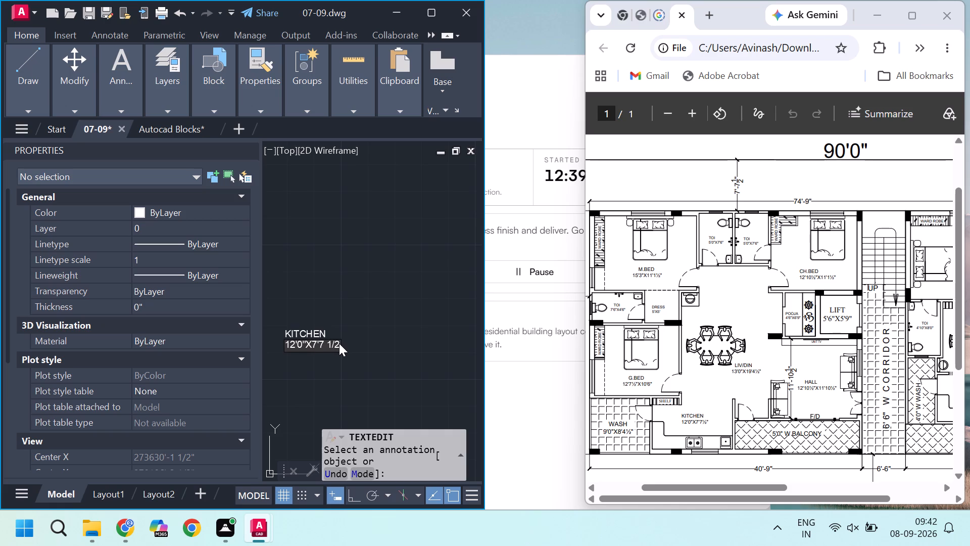
key(shift+quotedbl)
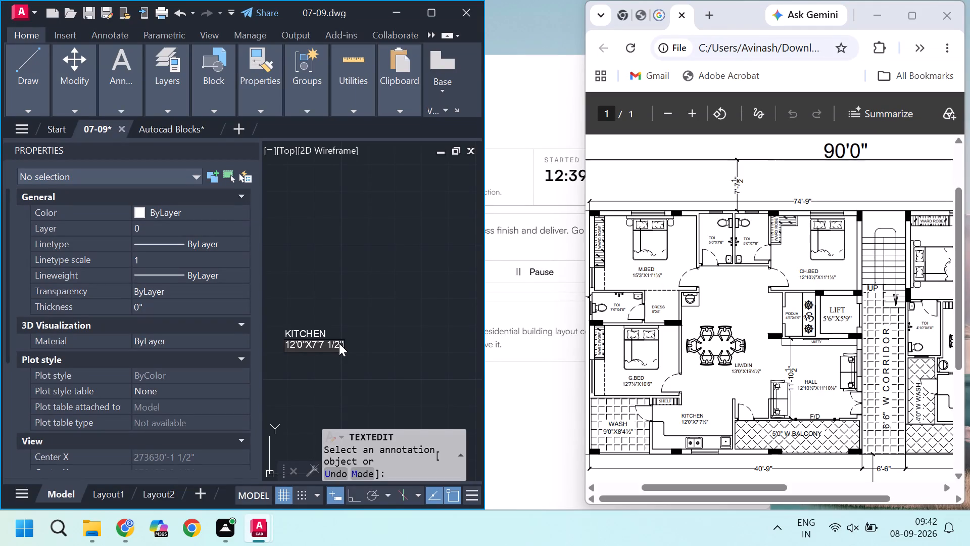
click(373, 290)
Change the room name to WASH in the copied MBED label of the wash area beside the kitchen.
scroll(373, 290, down, 2)
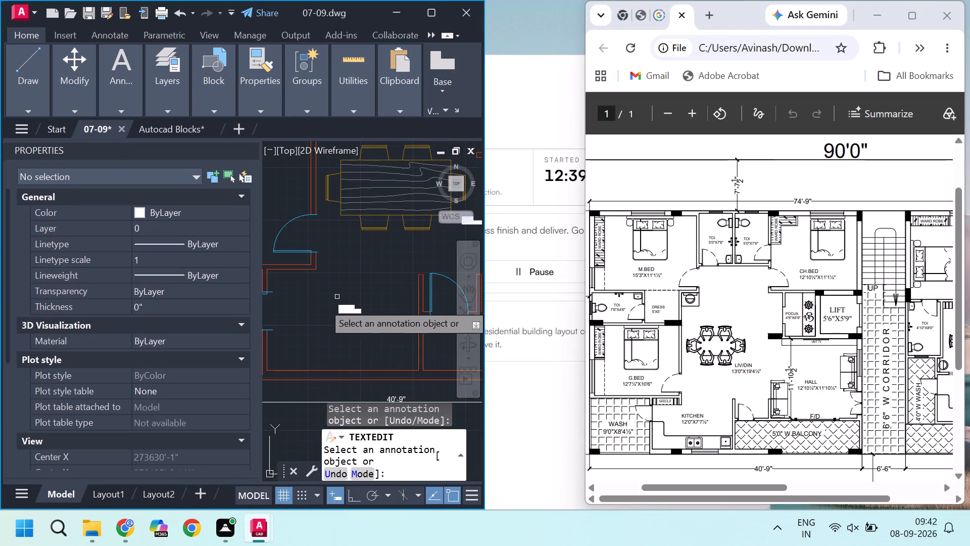
middle_drag(302, 313, 382, 314)
scroll(393, 318, down, 1)
scroll(305, 329, up, 4)
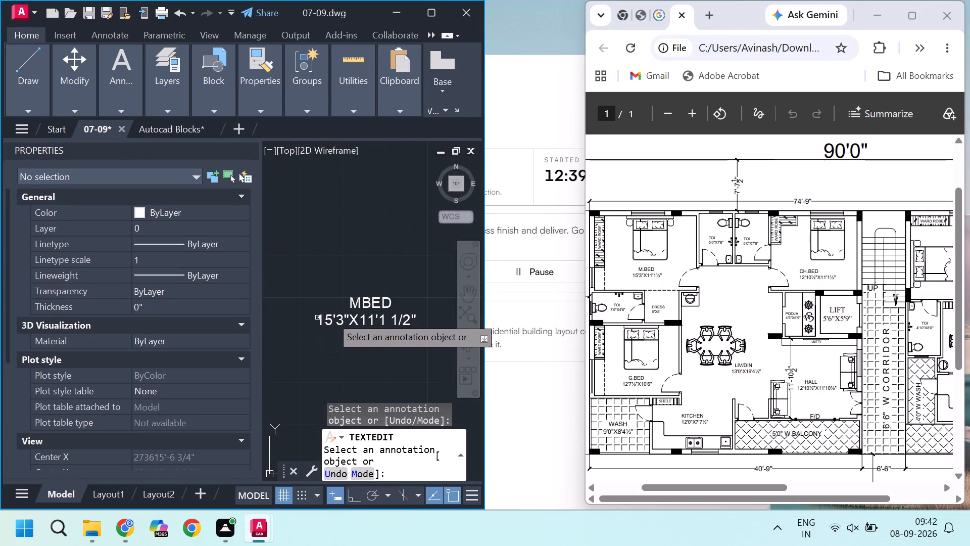
click(388, 303)
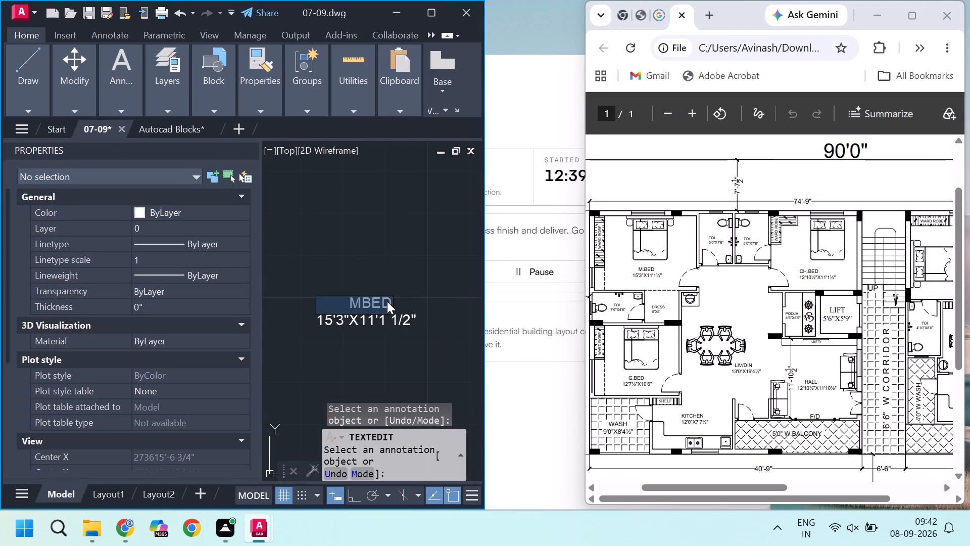
text(WASH)
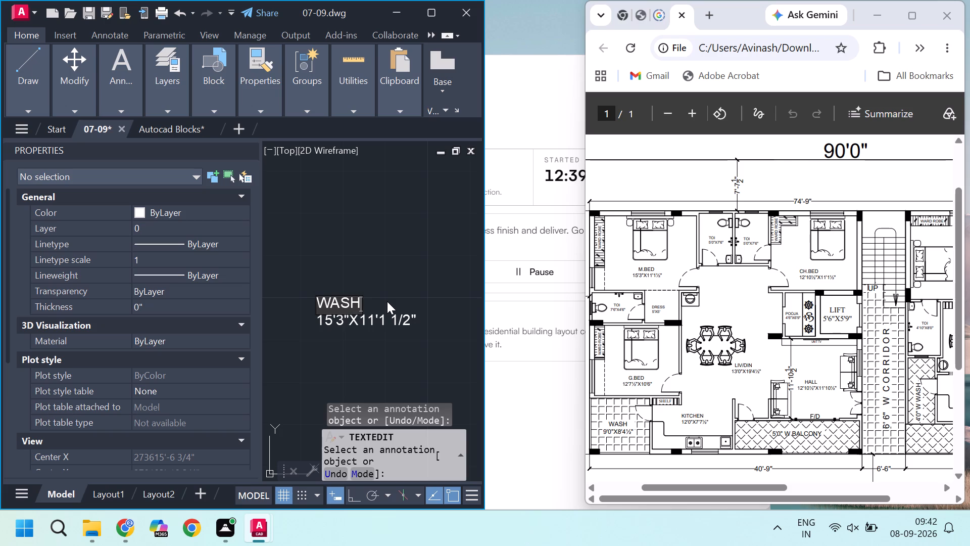
click(366, 323)
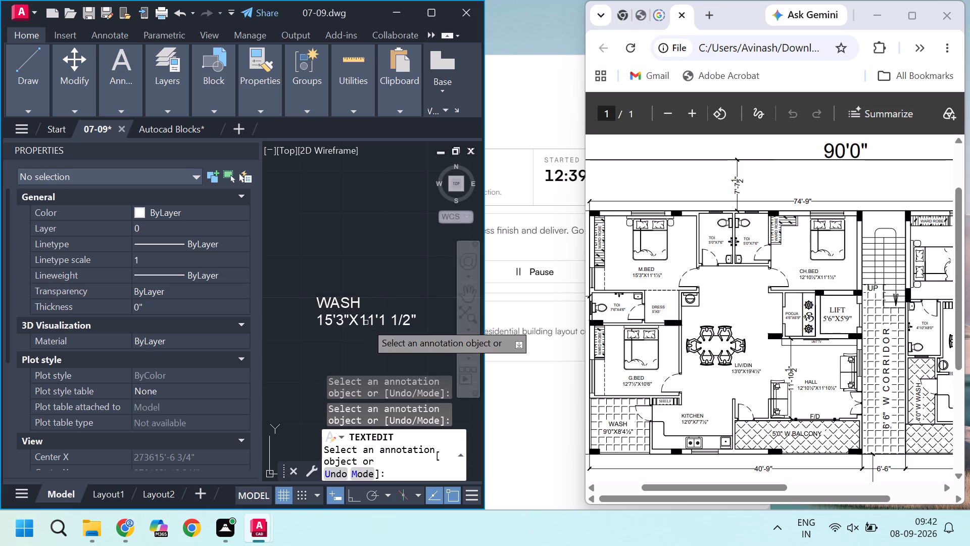
Set the size line of the WASH label to 9'0"X8'4 1/2".
click(366, 323)
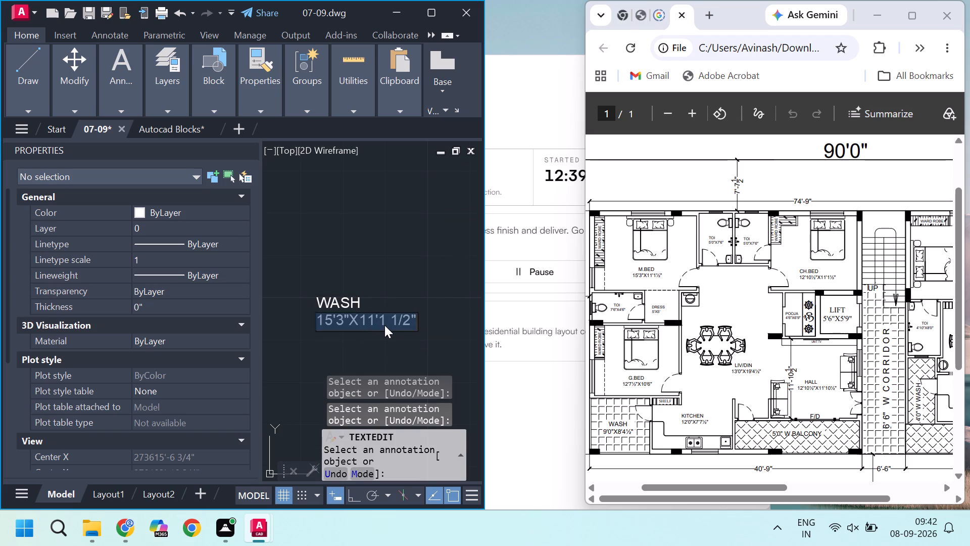
key(9)
key(apostrophe)
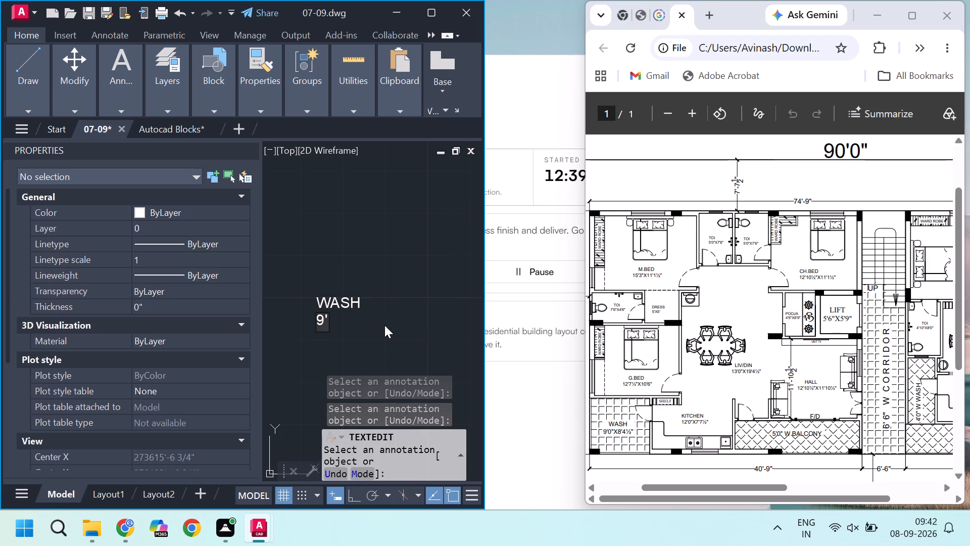
key(0)
key(shift+quotedbl)
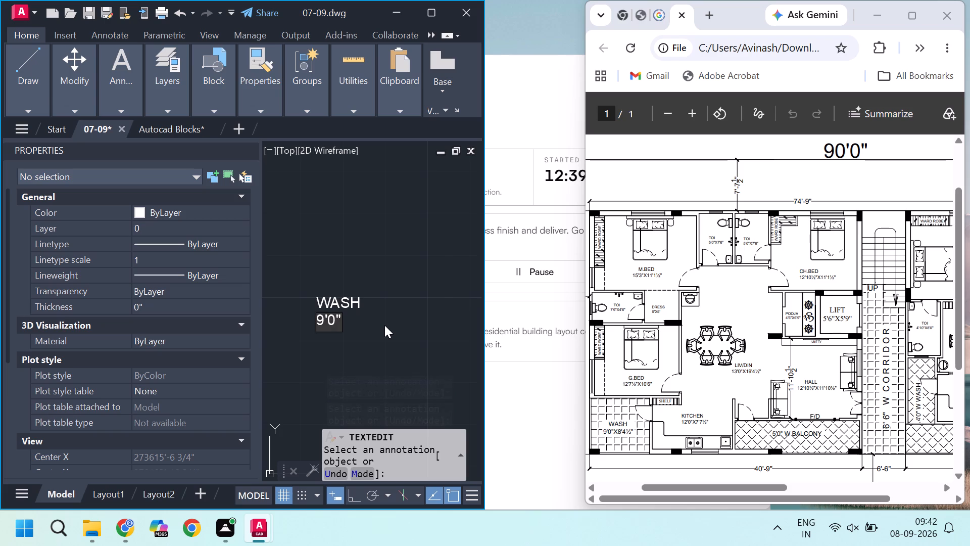
key(x)
key(8)
key(shift+quotedbl)
key(BackSpace)
key(apostrophe)
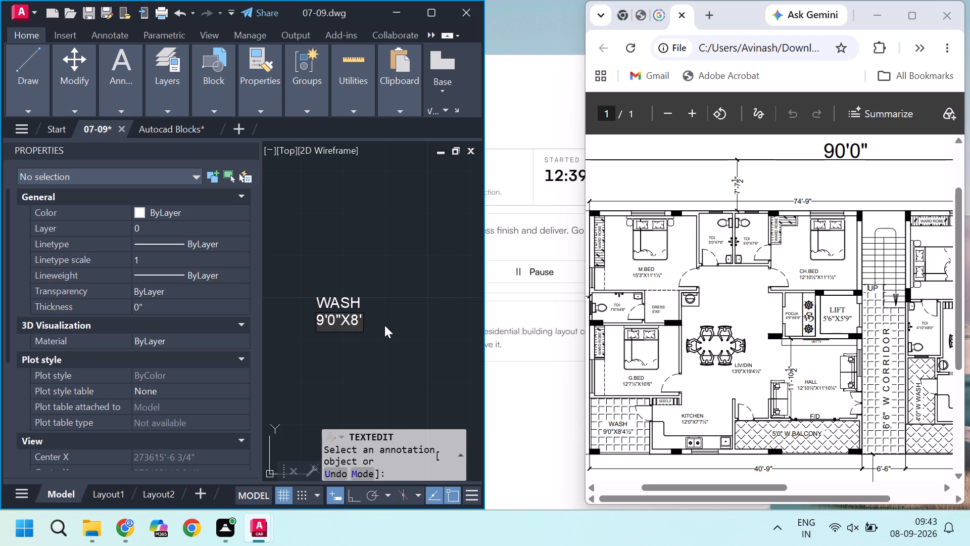
key(4)
key(space)
text(1/2)
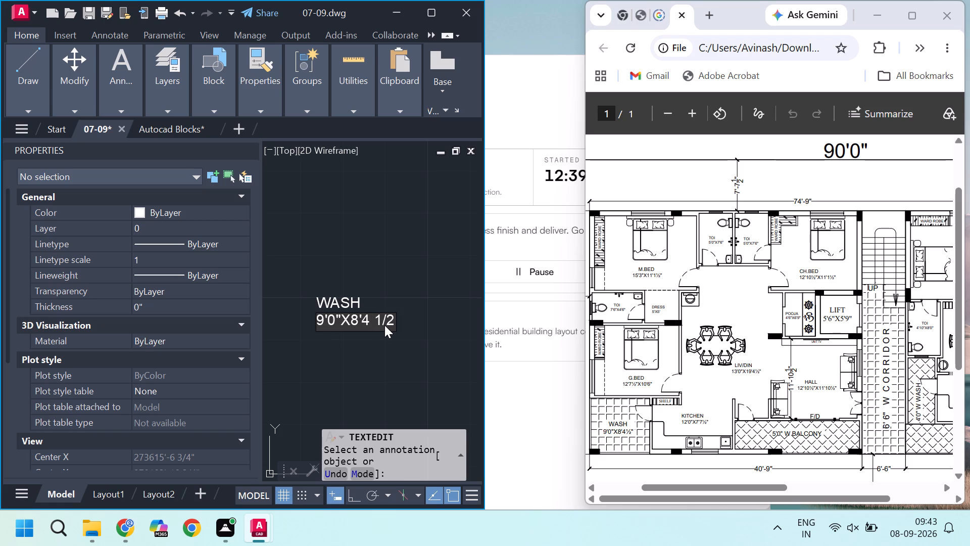
key(shift+quotedbl)
click(429, 346)
Change the room name to GBED in the copied MBED label below the bed in the room above the wash area.
scroll(429, 346, down, 4)
scroll(422, 303, up, 2)
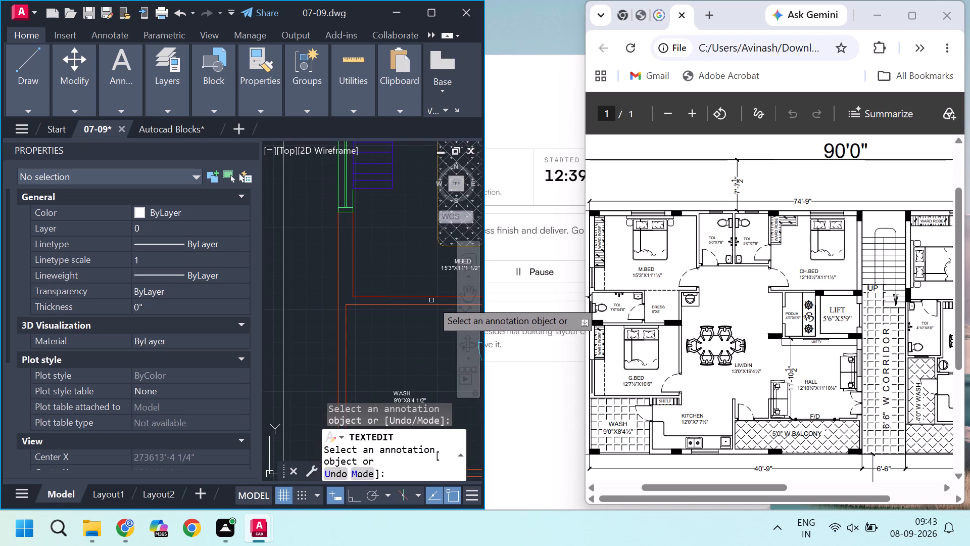
middle_drag(423, 274, 337, 301)
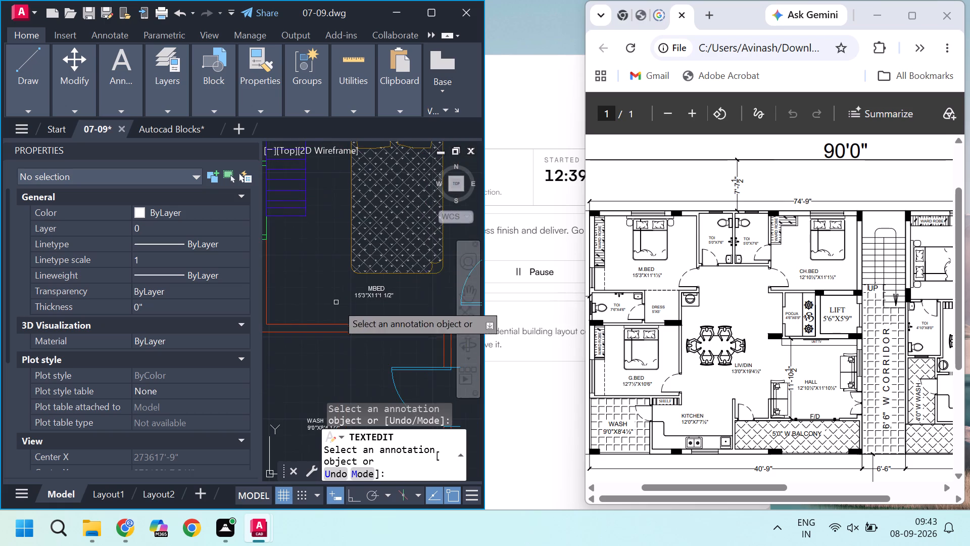
scroll(386, 287, up, 2)
click(372, 291)
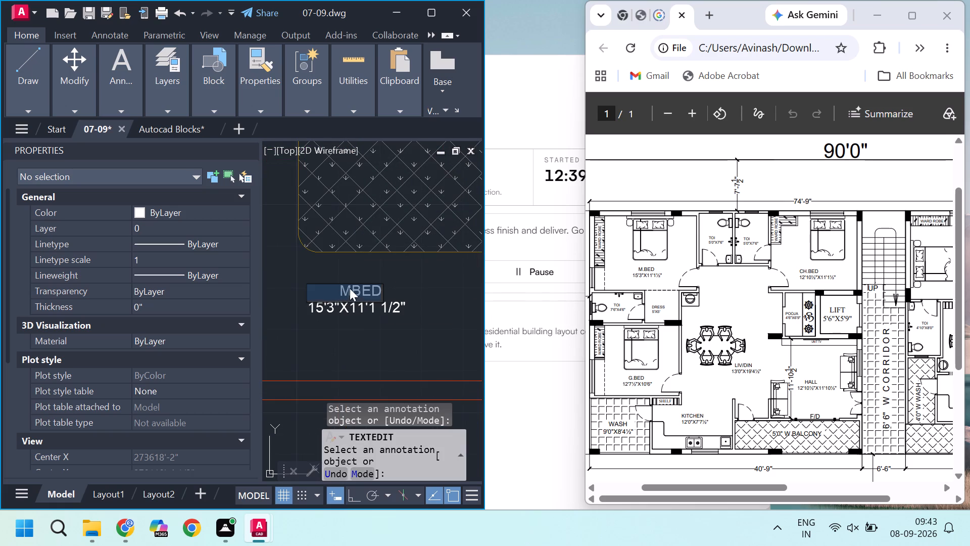
click(351, 288)
key(BackSpace)
key(g)
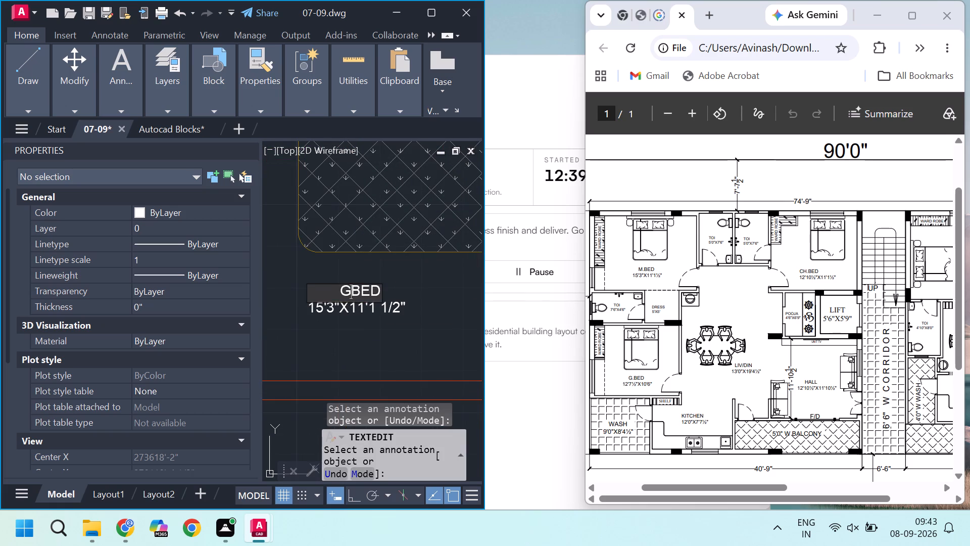
click(388, 304)
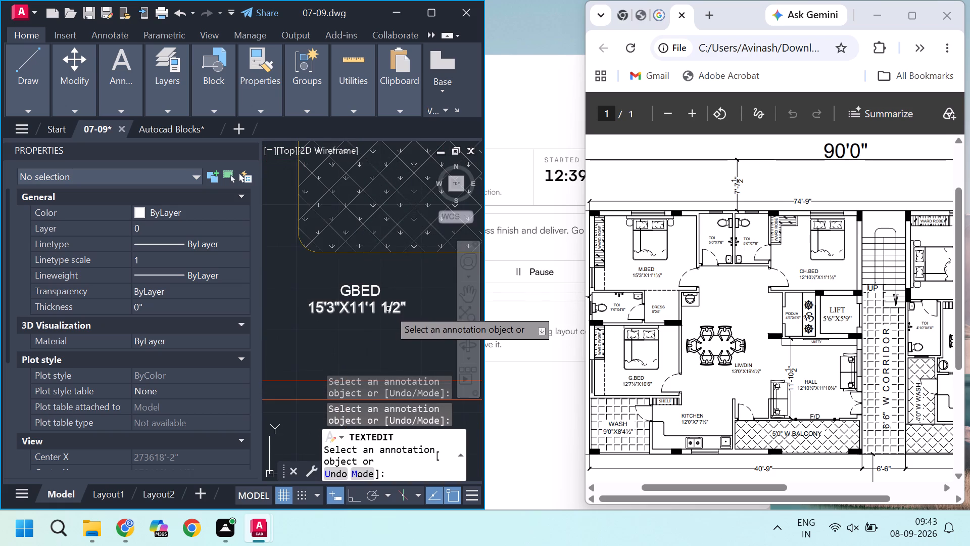
Set the size line of the GBED label to 12'7 1/2"X10'6".
click(389, 309)
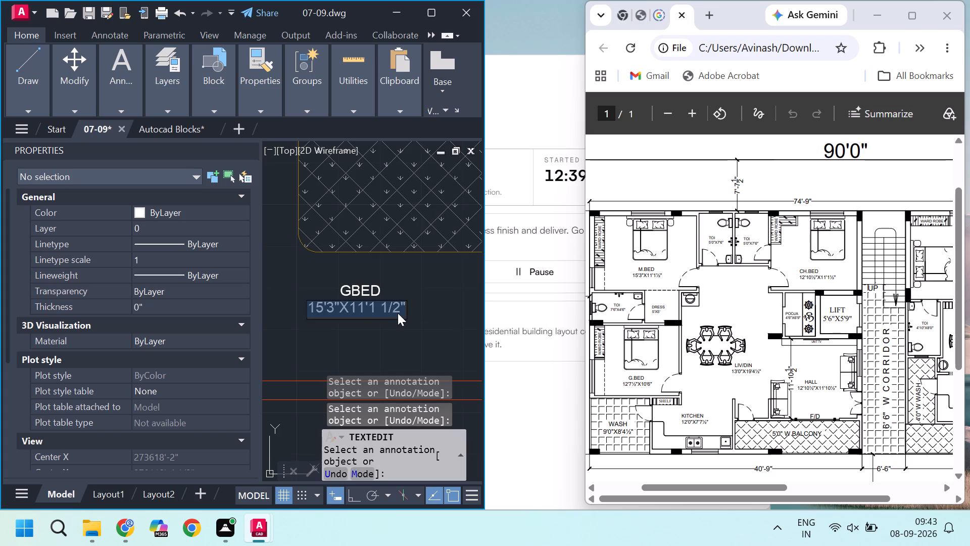
text(12)
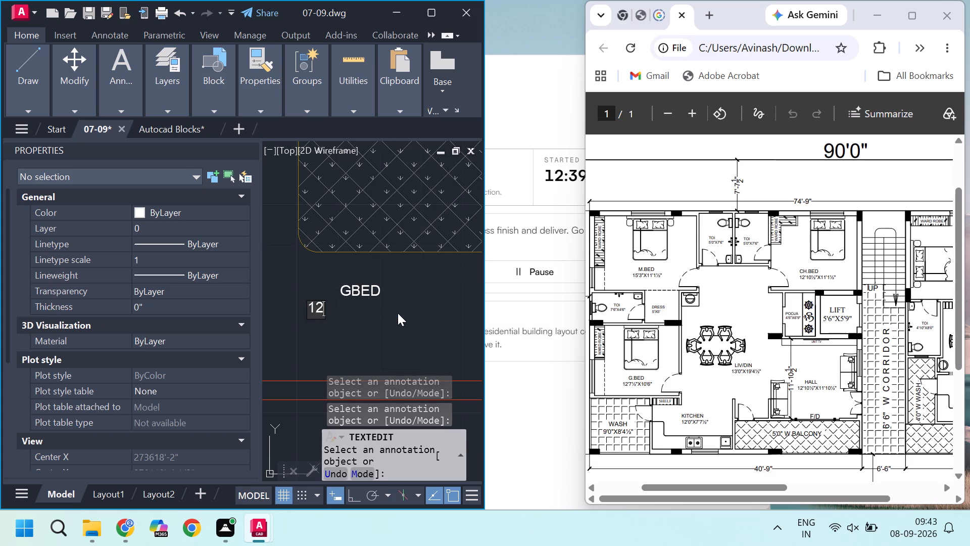
text('7)
key(space)
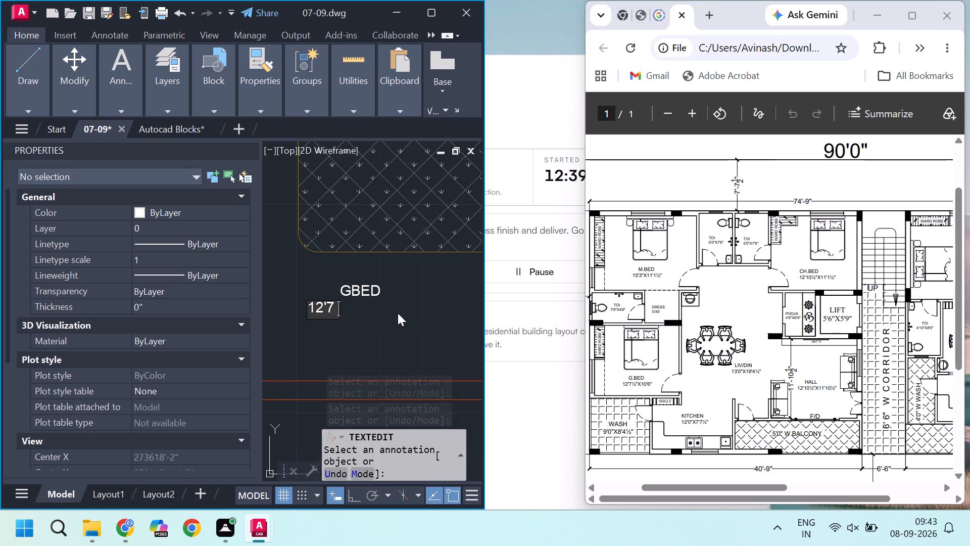
text(1/2)
key(shift+quotedbl)
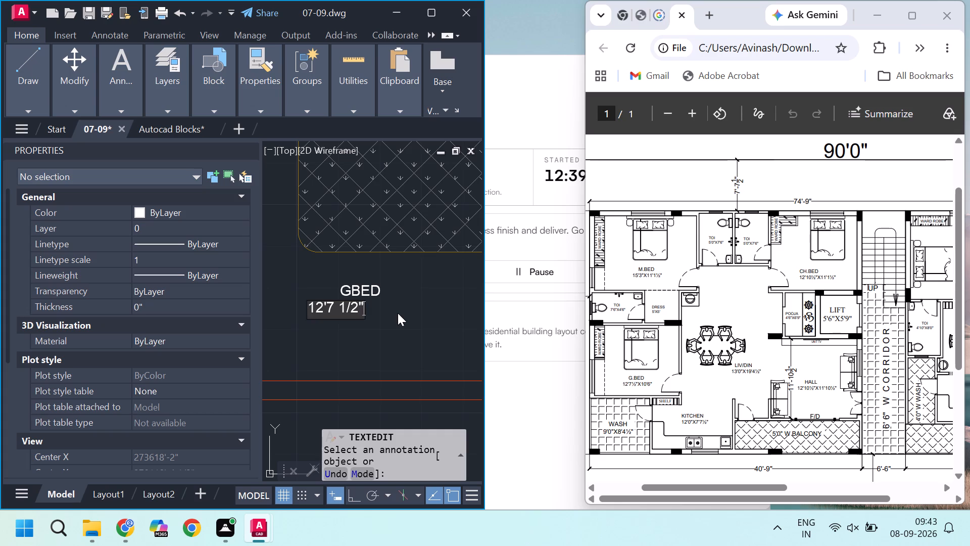
text(X10)
key(apostrophe)
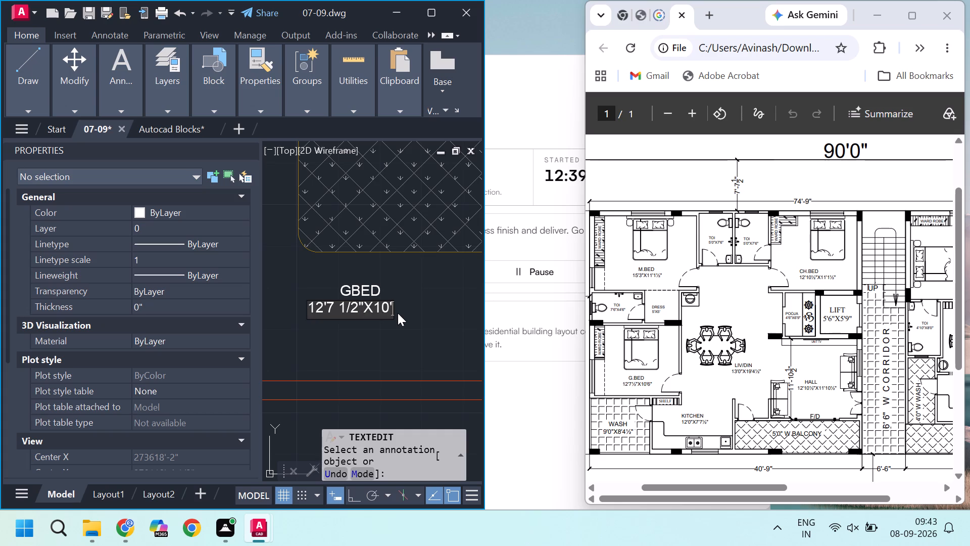
key(6)
key(shift+quotedbl)
click(400, 342)
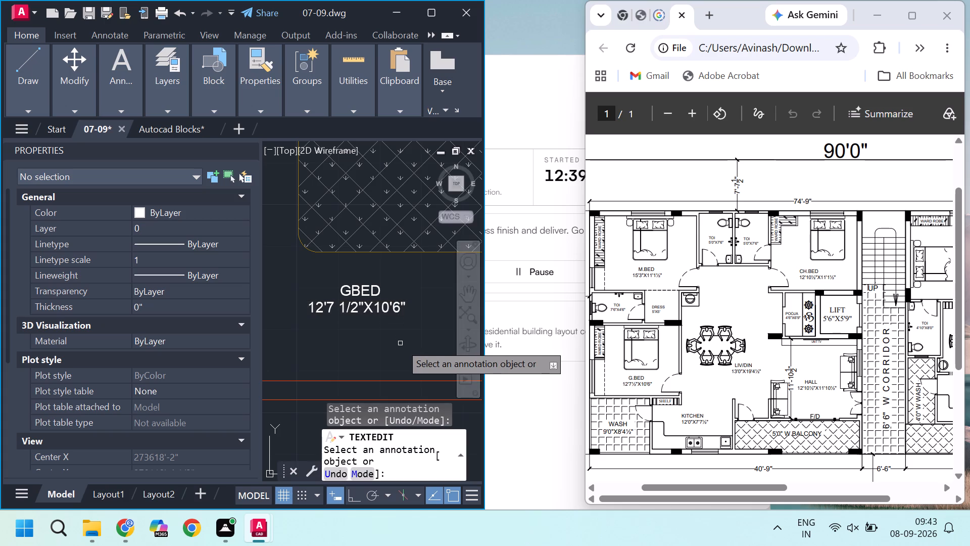
Change the room name to TOI in the copied MBED label beside the toilet fixture above the GBED room.
scroll(400, 343, down, 2)
scroll(381, 277, down, 2)
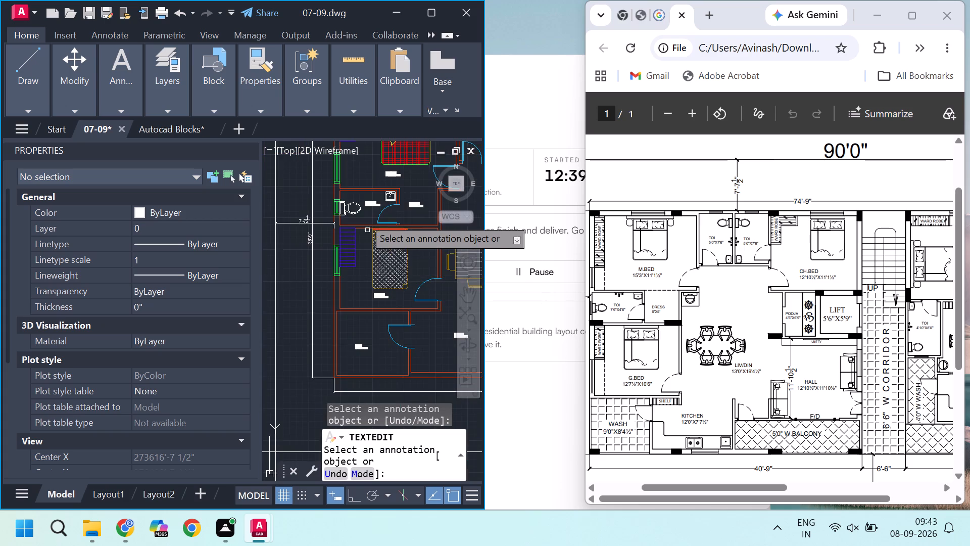
scroll(366, 200, up, 3)
click(388, 212)
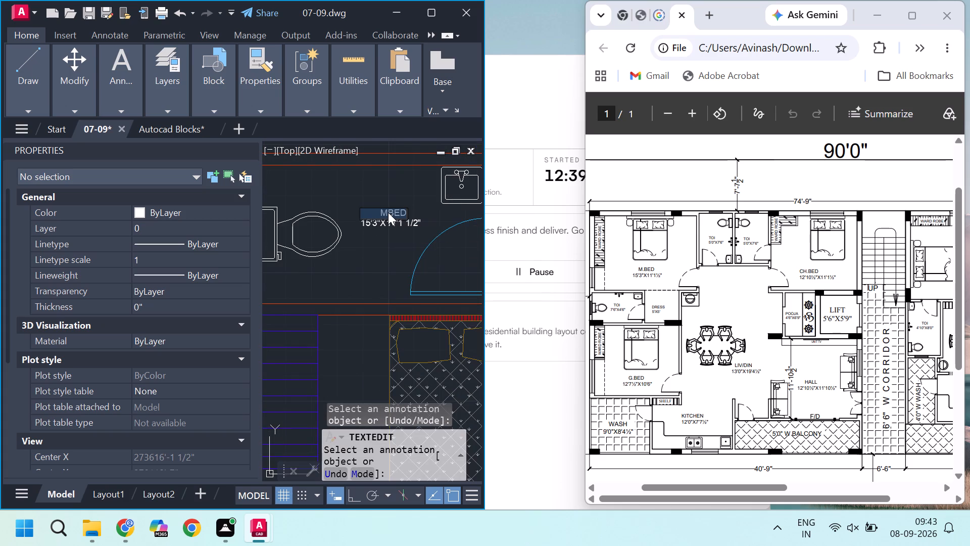
text(TP)
key(BackSpace)
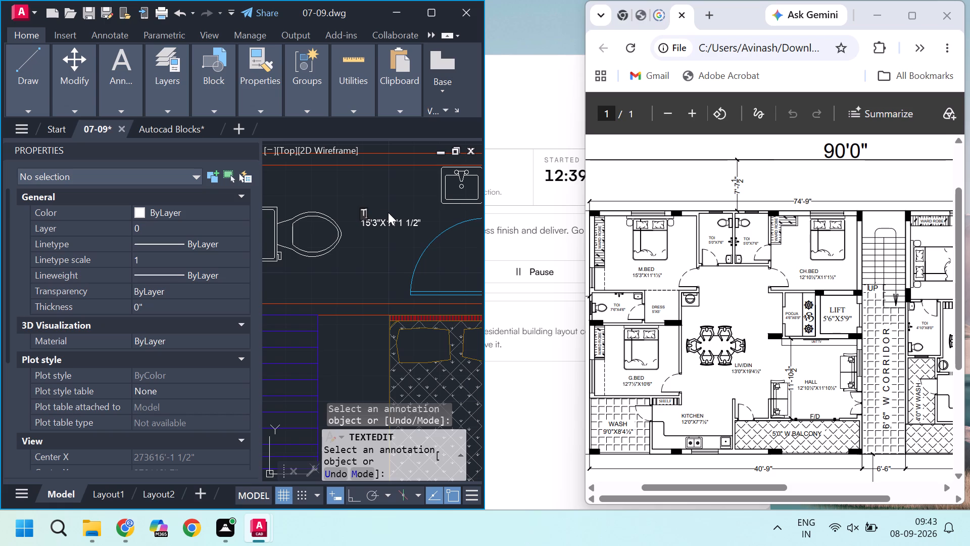
text(OI)
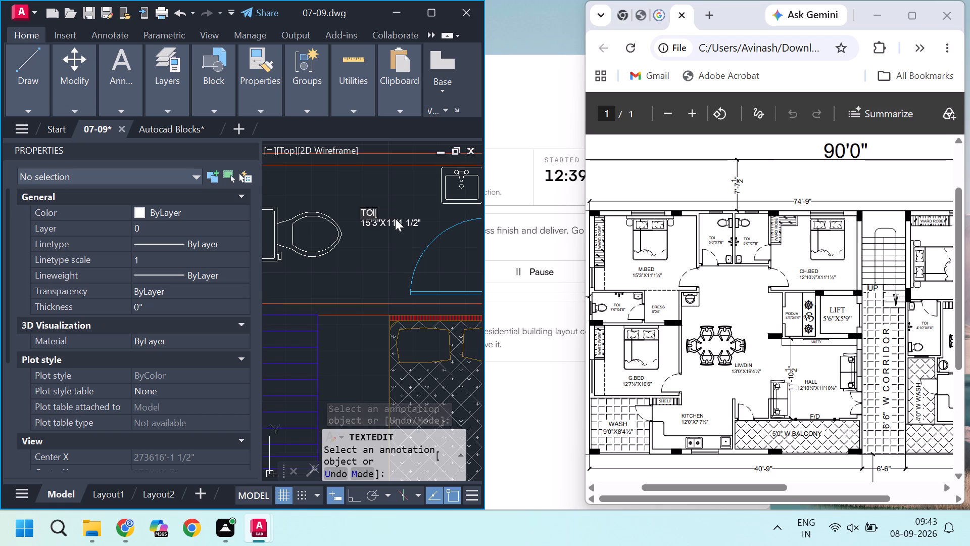
click(395, 218)
Set the size line of this TOI label to 7'6"X4'6".
scroll(395, 218, up, 1)
click(377, 228)
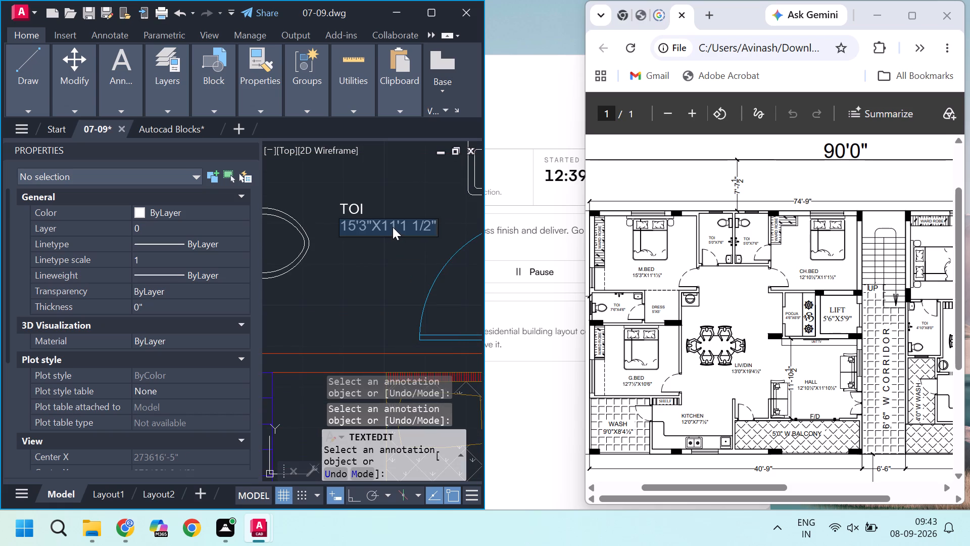
text(7'6")
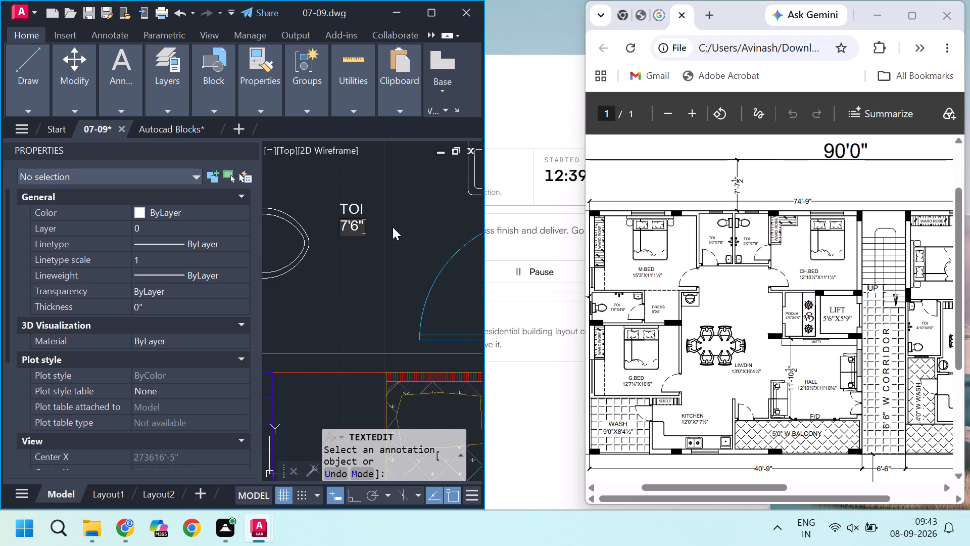
key(x)
text(4'6)
key(shift+quotedbl)
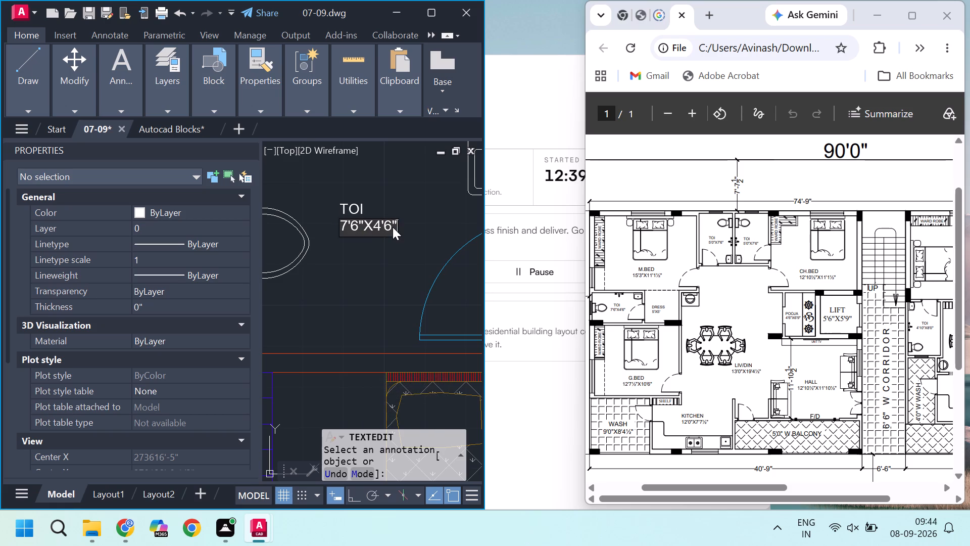
click(407, 288)
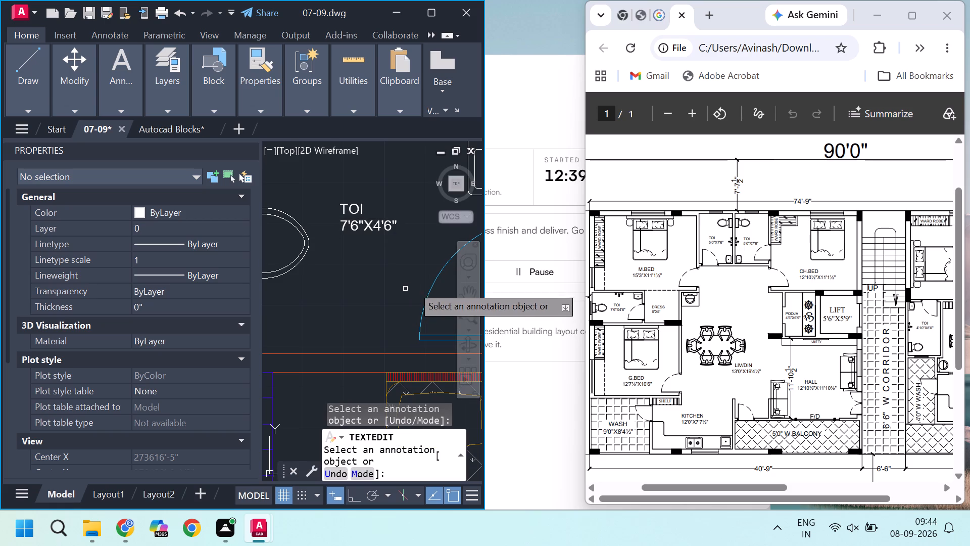
Change the room name to DRESS in the copied MBED label of the dressing area beside that toilet.
middle_drag(410, 280, 335, 300)
scroll(335, 300, down, 3)
scroll(406, 284, up, 3)
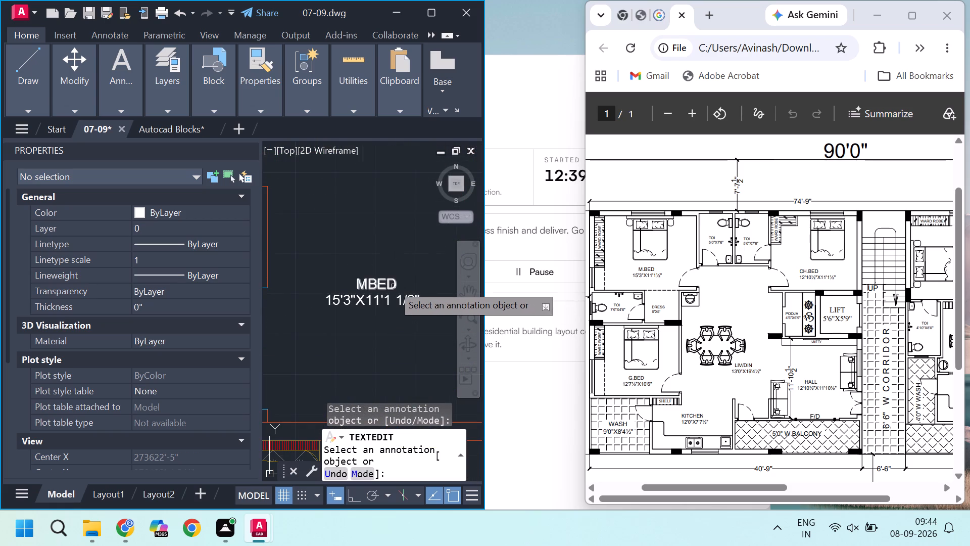
click(392, 284)
click(384, 282)
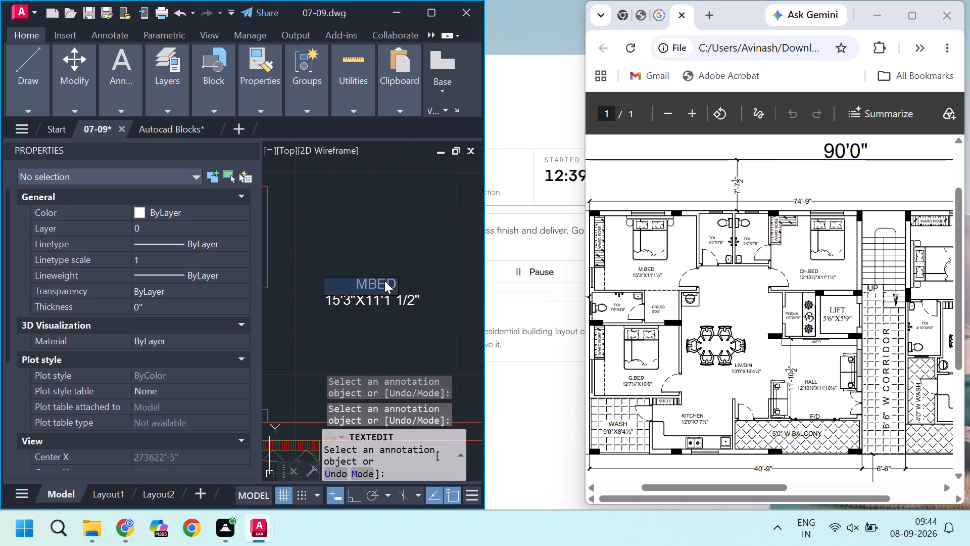
text(DRESS)
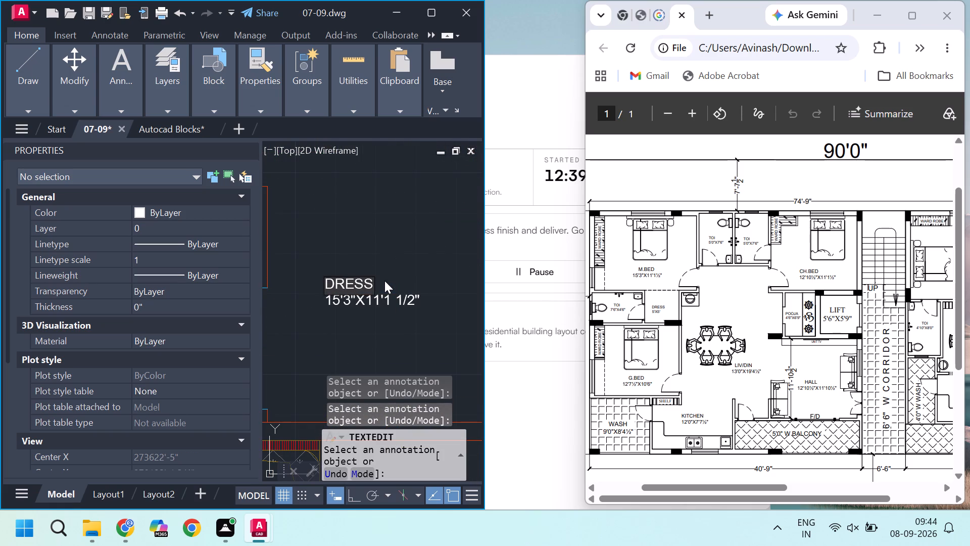
click(377, 294)
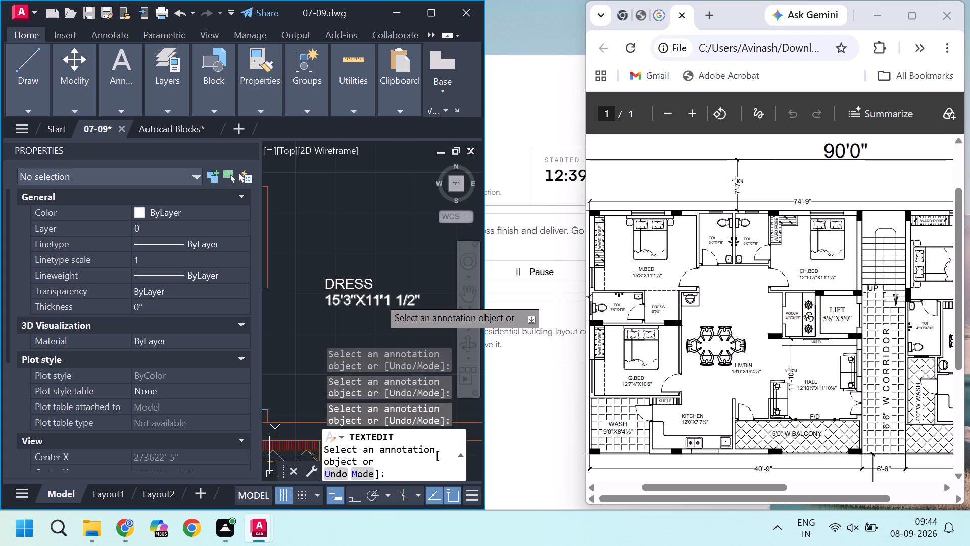
Set the size line of the DRESS label to 5'X5'.
click(383, 297)
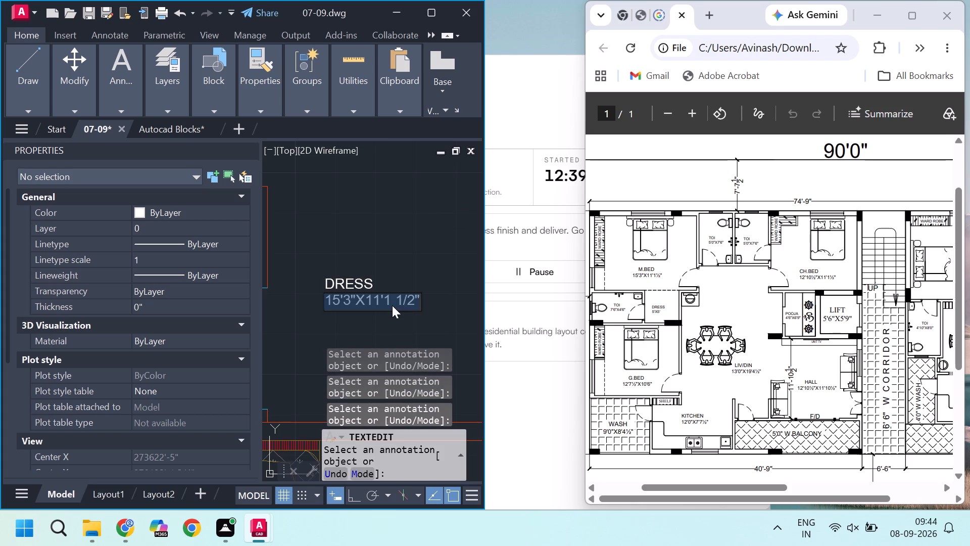
text(5')
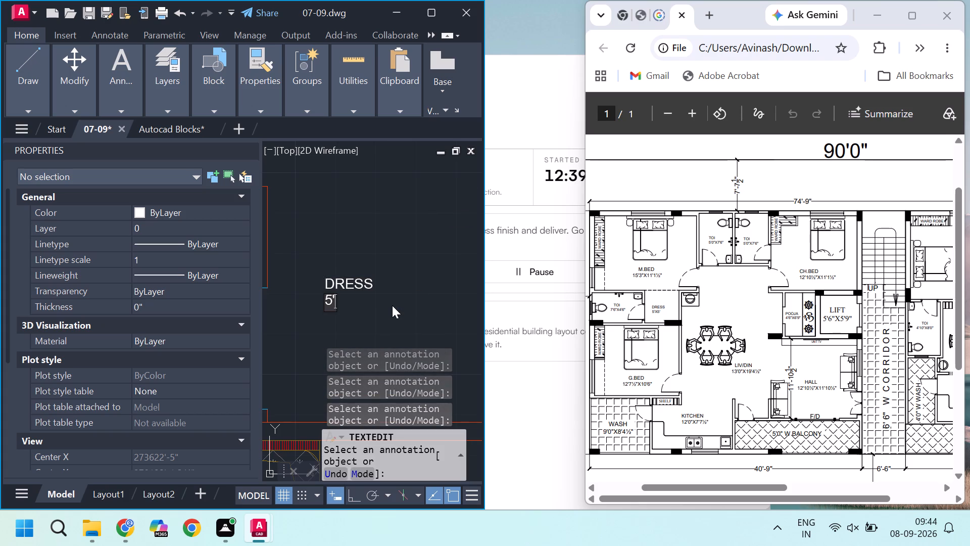
text(X5')
click(392, 305)
Check the room labels from the master bedroom through the pooja, hall and balcony areas to the second unit for uncorrected copies.
scroll(373, 305, down, 2)
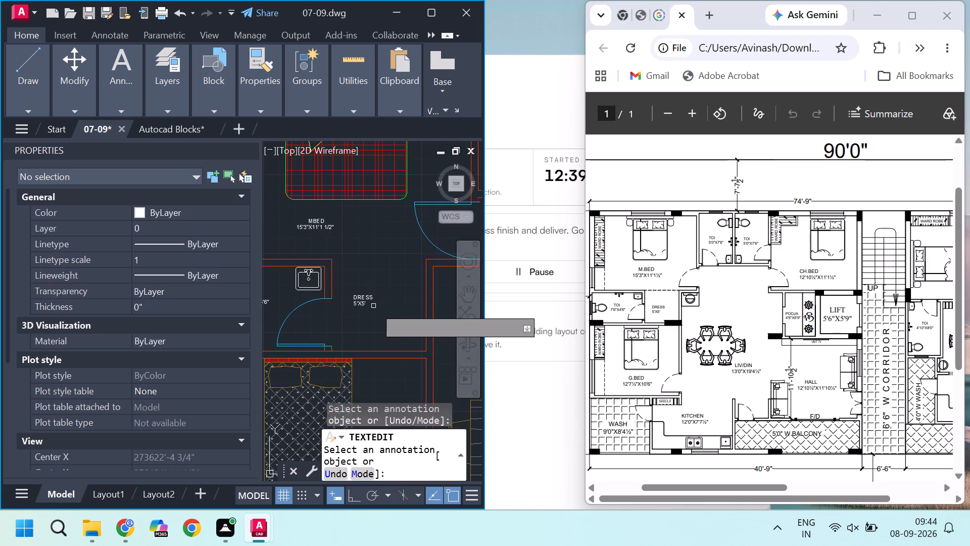
scroll(355, 260, down, 1)
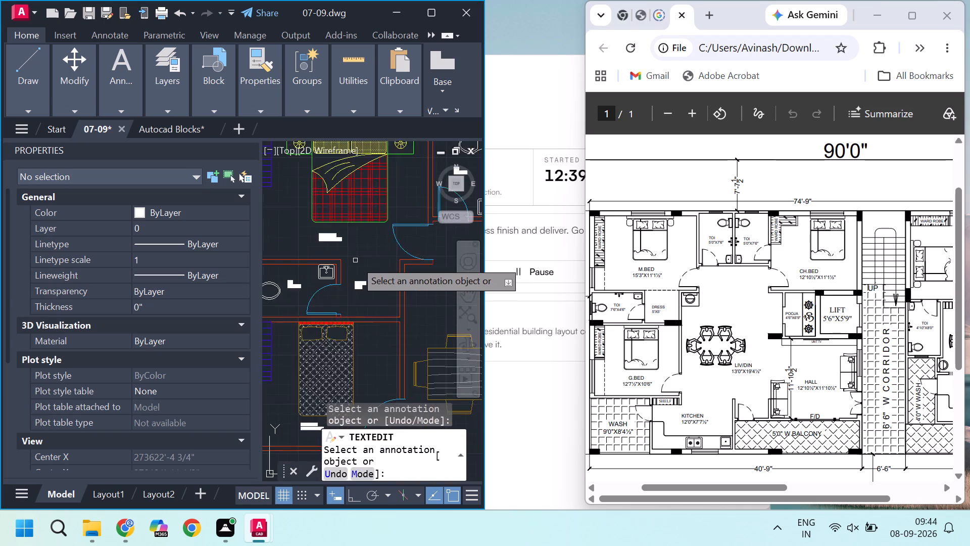
scroll(355, 260, down, 1)
scroll(364, 264, up, 2)
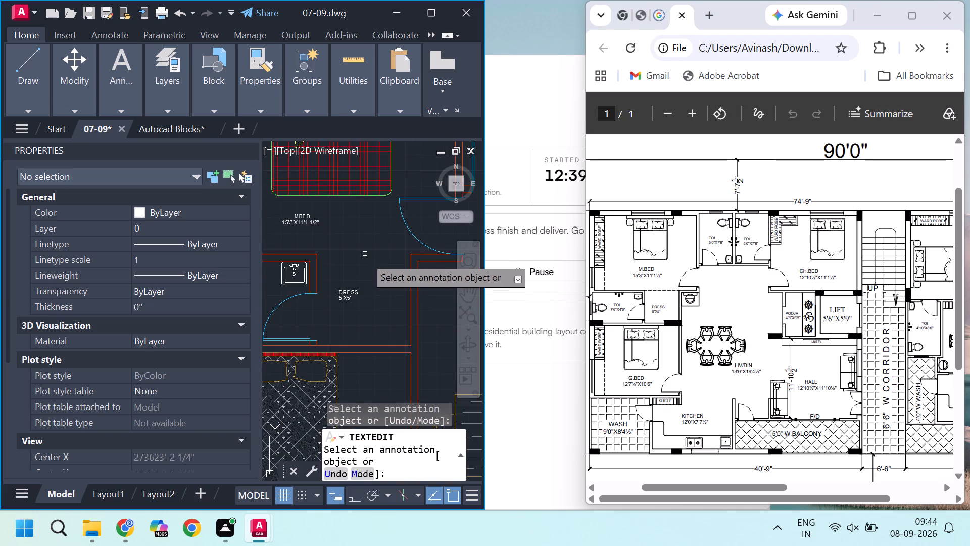
scroll(360, 262, down, 1)
middle_drag(377, 257, 358, 265)
scroll(354, 268, down, 1)
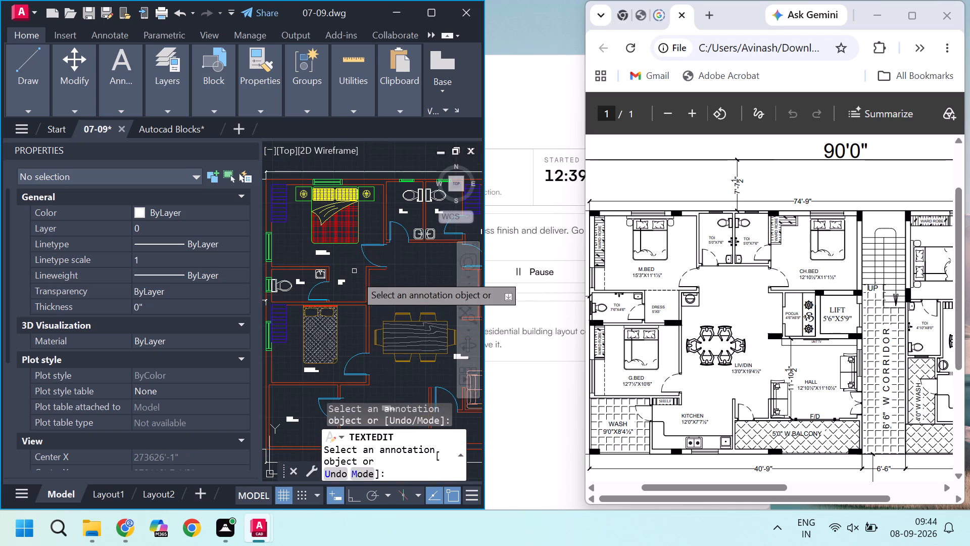
middle_drag(414, 301, 342, 299)
scroll(415, 299, up, 3)
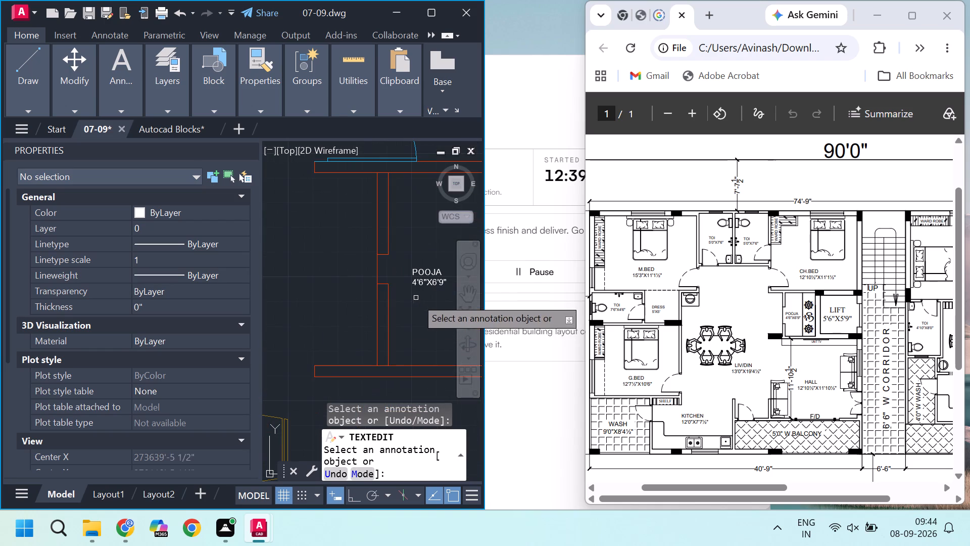
scroll(284, 327, down, 2)
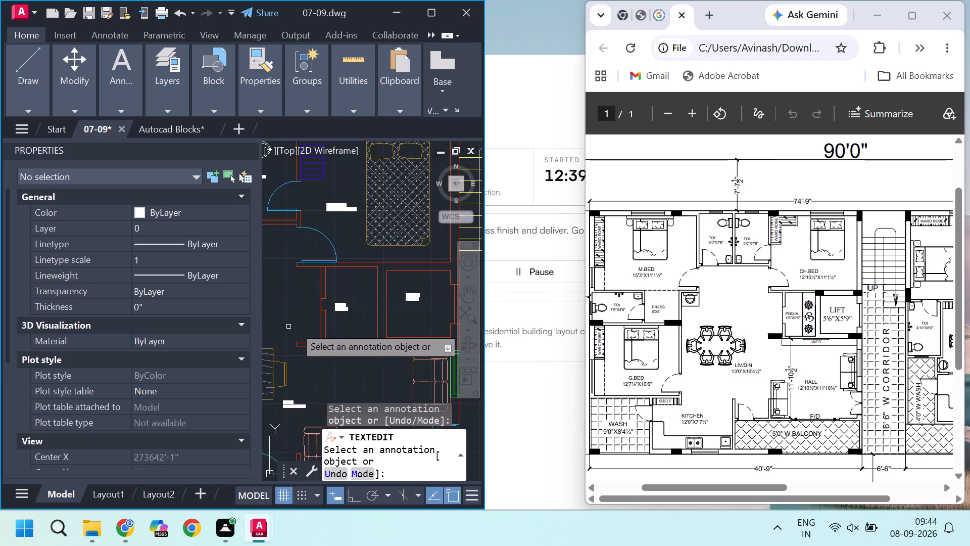
scroll(344, 326, down, 1)
scroll(403, 374, up, 2)
middle_drag(382, 380, 377, 312)
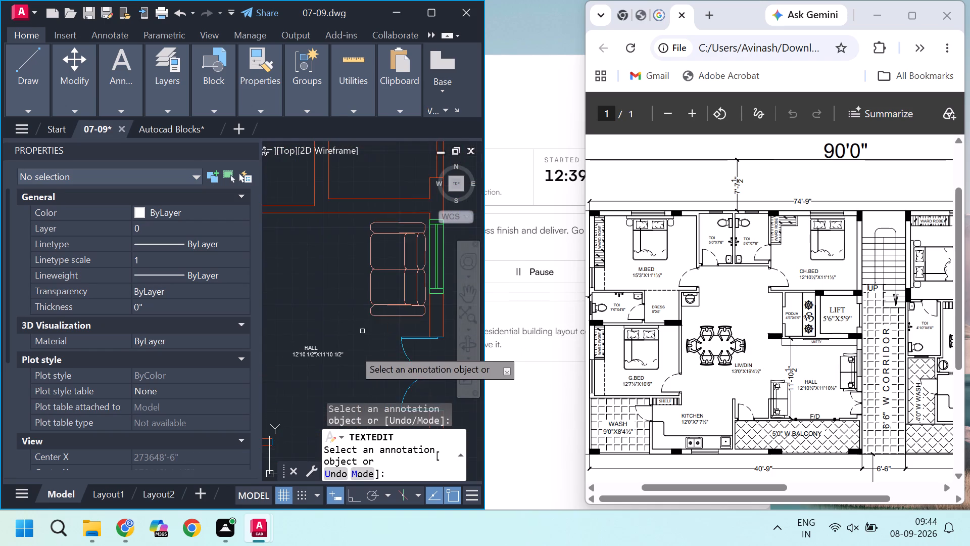
scroll(353, 349, up, 2)
scroll(355, 343, down, 3)
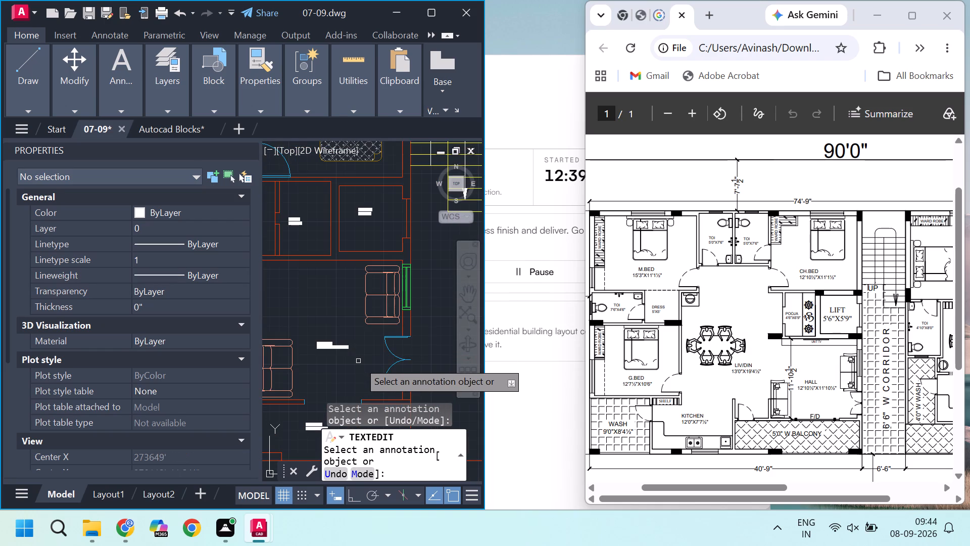
scroll(311, 346, down, 1)
scroll(316, 391, up, 3)
middle_drag(339, 386, 347, 329)
scroll(374, 286, down, 2)
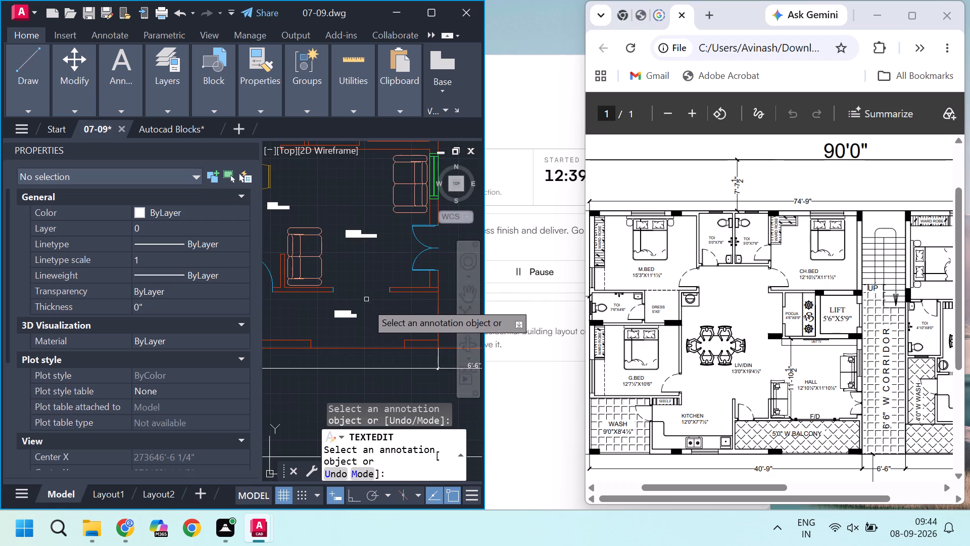
scroll(357, 314, up, 3)
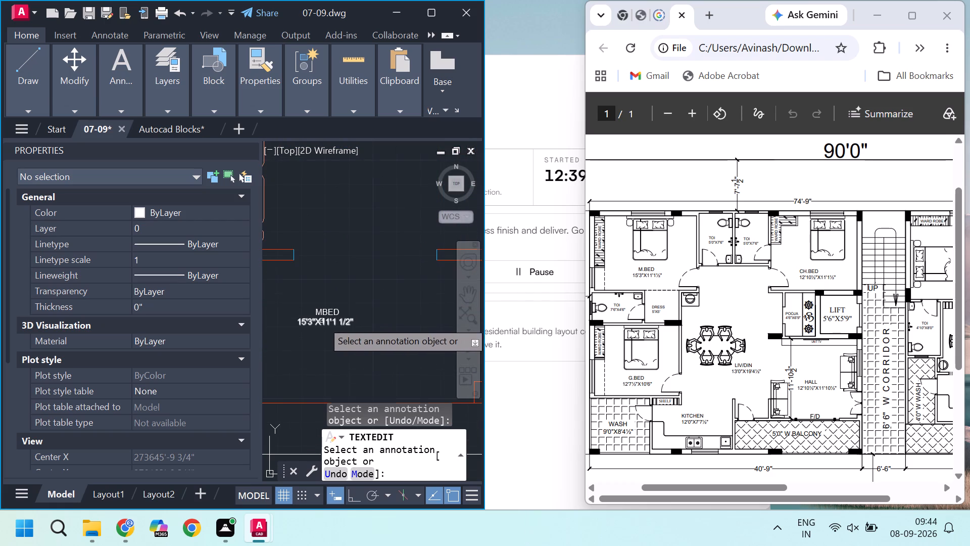
scroll(328, 320, down, 7)
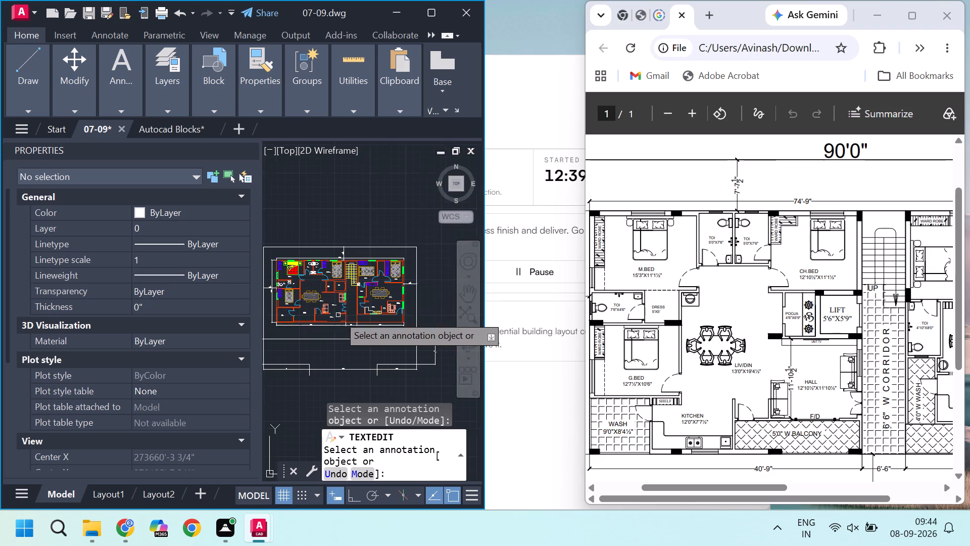
scroll(397, 285, up, 2)
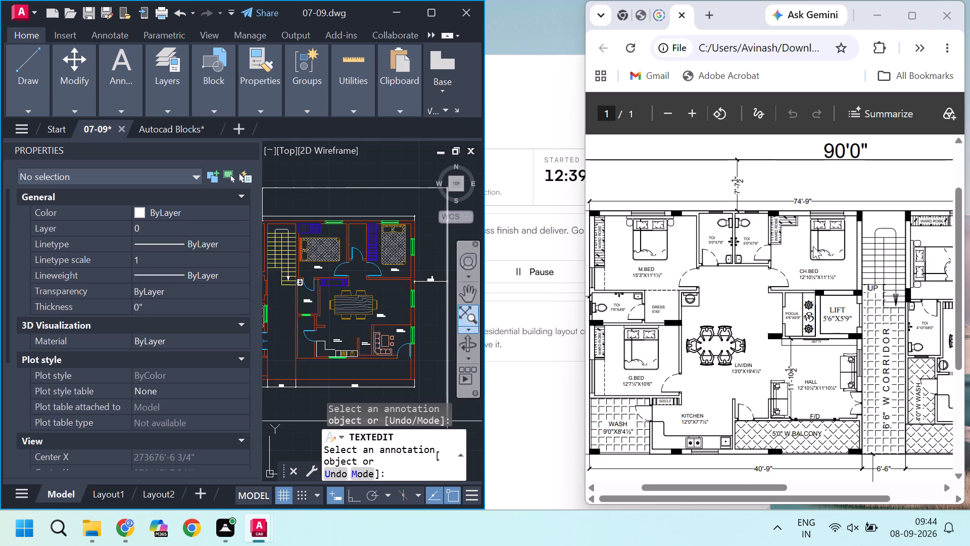
Set the size line of the MBED label in the second unit's master bedroom, beside the staircase, to 11'1 1/2"X12'6".
middle_drag(817, 277, 858, 276)
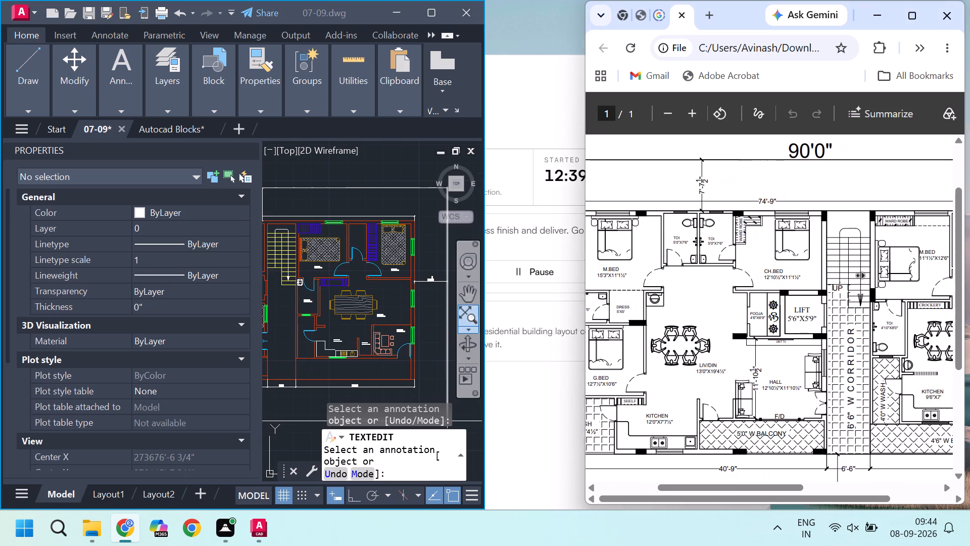
middle_drag(858, 276, 859, 276)
scroll(304, 267, up, 3)
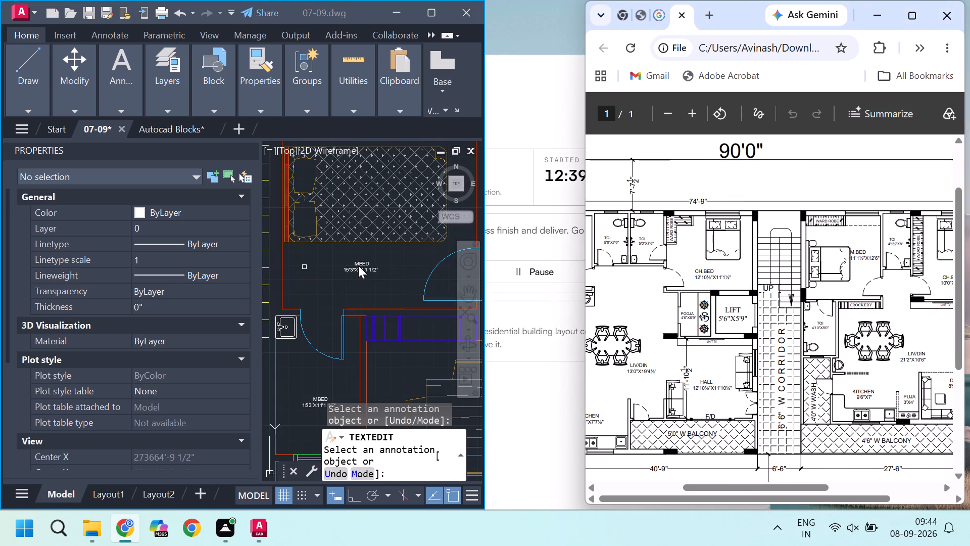
scroll(384, 271, up, 2)
click(323, 261)
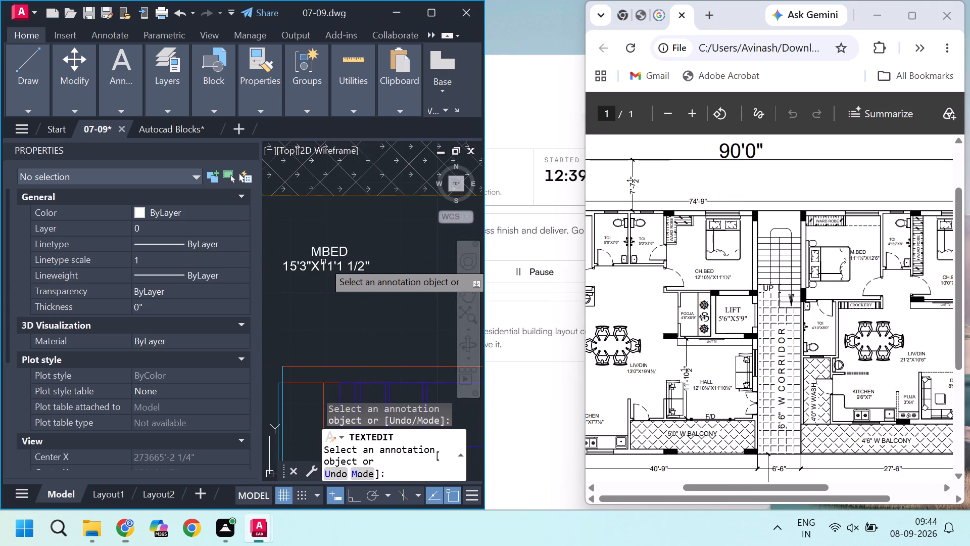
click(323, 267)
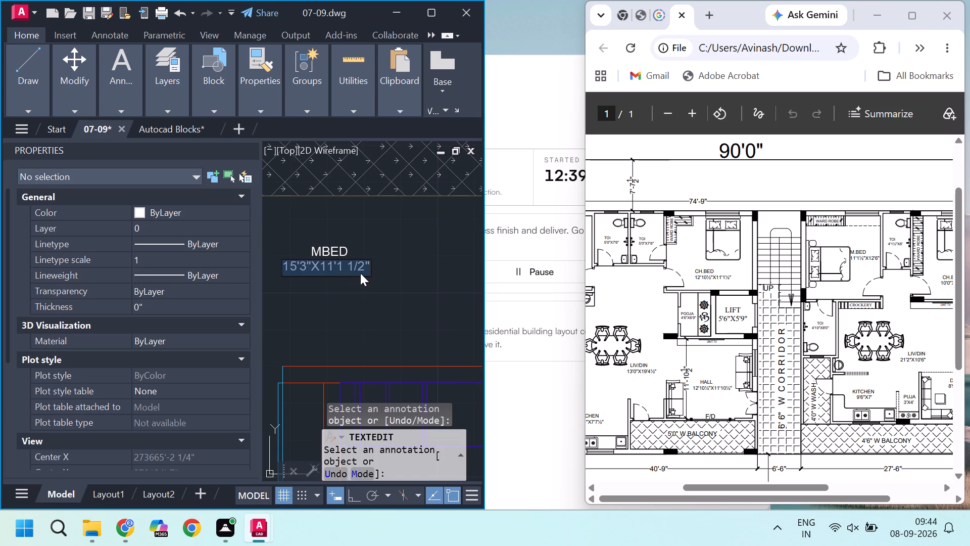
text(11)
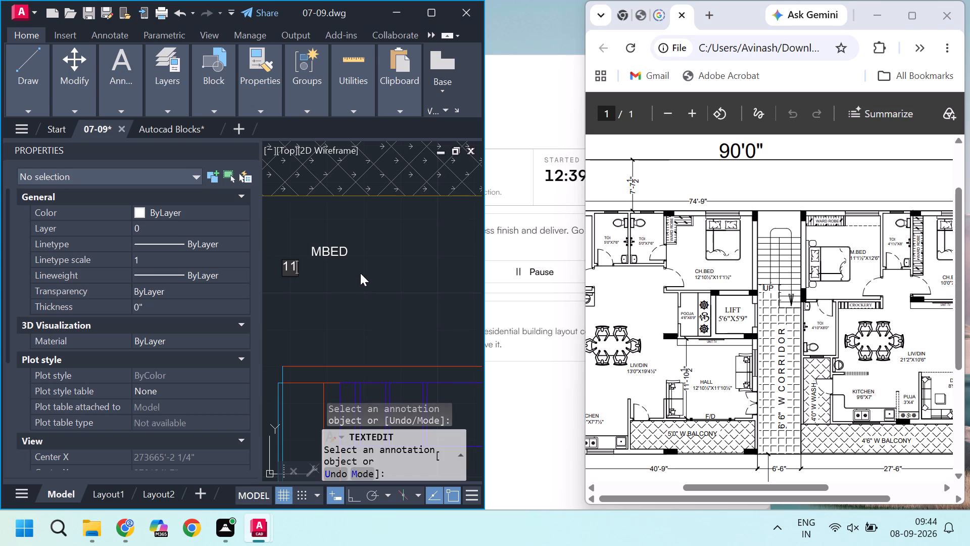
key(apostrophe)
key(space)
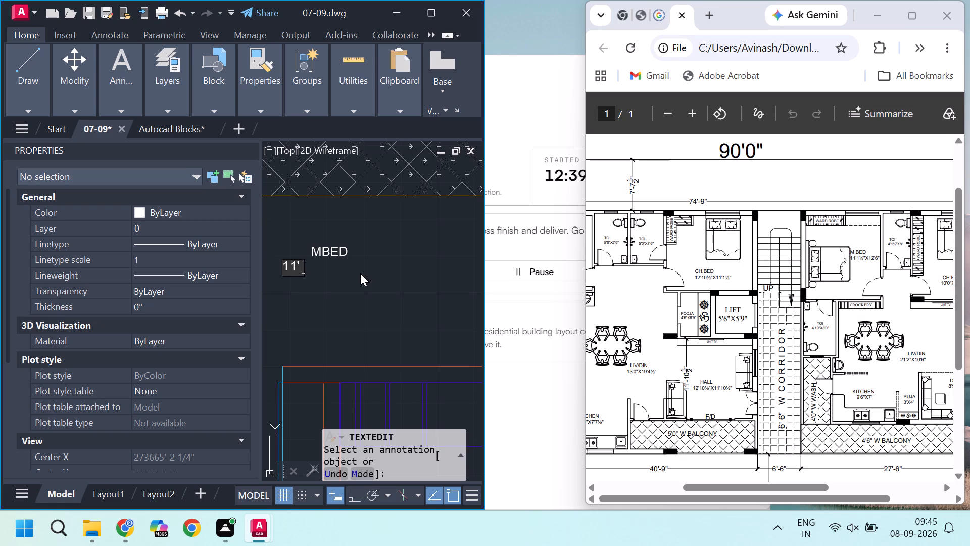
key(BackSpace)
text(1 1/2)
key(shift+quotedbl)
key(x)
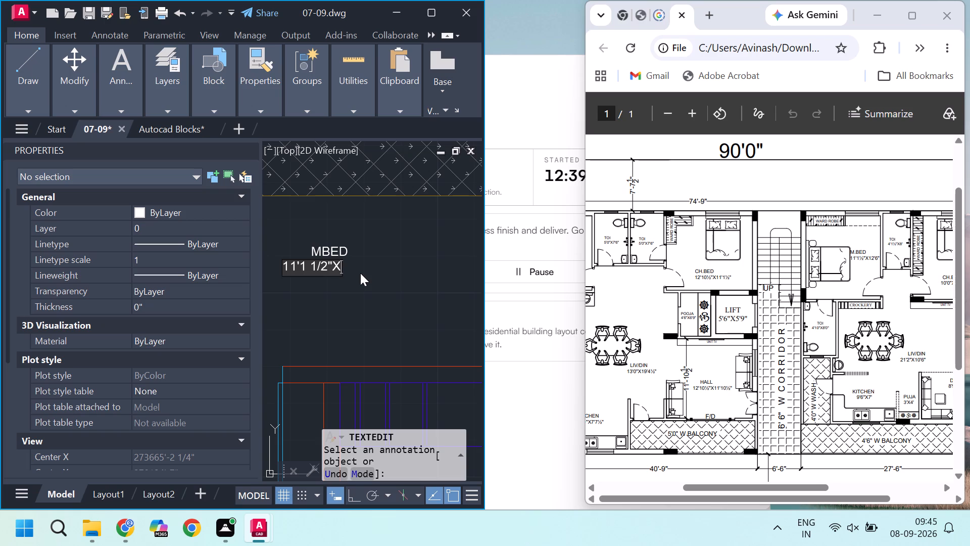
text(12)
key(shift+quotedbl)
key(6)
key(BackSpace)
key(BackSpace)
key(apostrophe)
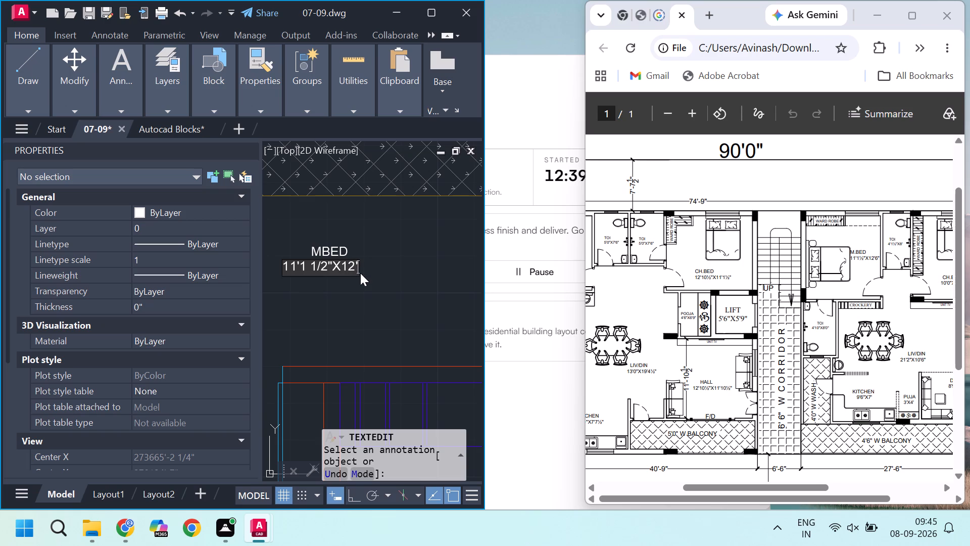
key(6)
key(shift+quotedbl)
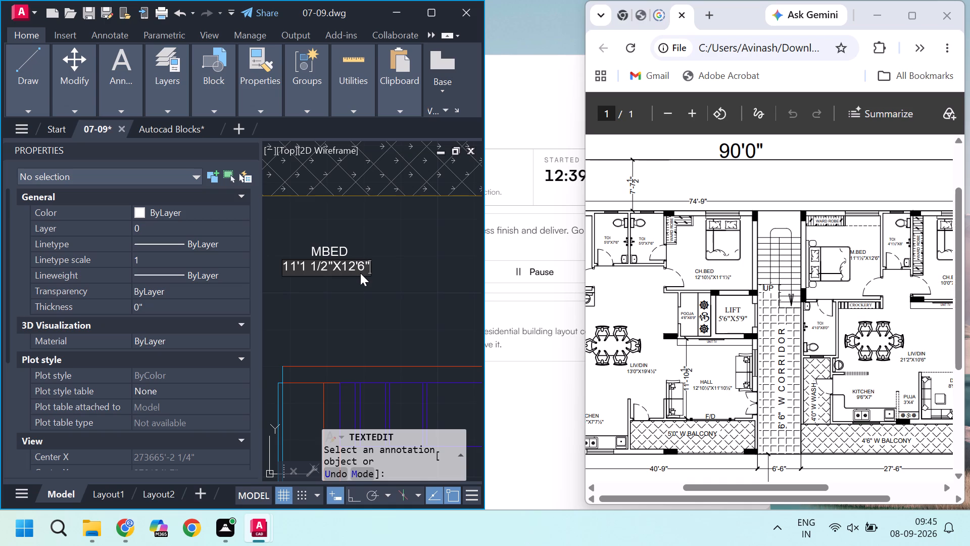
click(365, 302)
Change the room name to CH.BED in the copied MBED label of the second unit's other bedroom.
scroll(348, 302, down, 2)
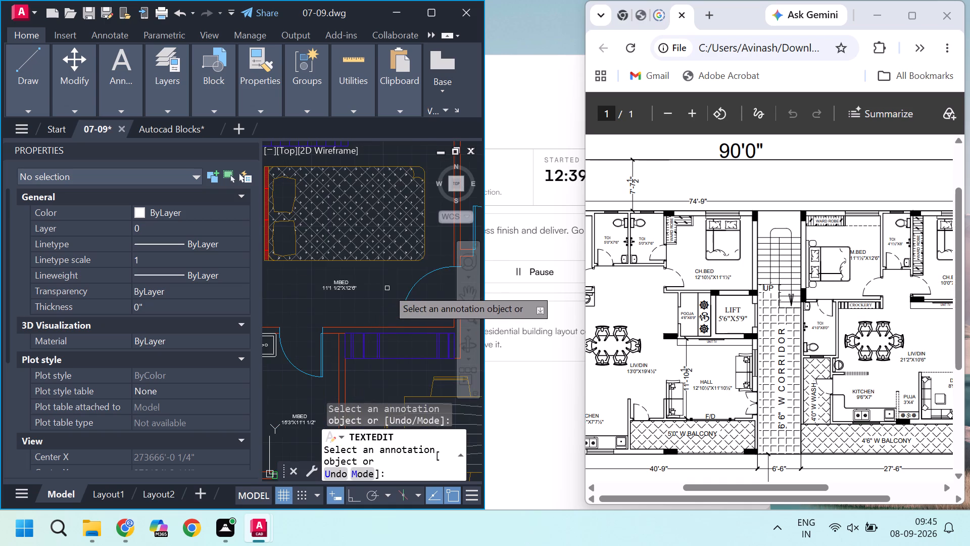
middle_drag(385, 275, 272, 324)
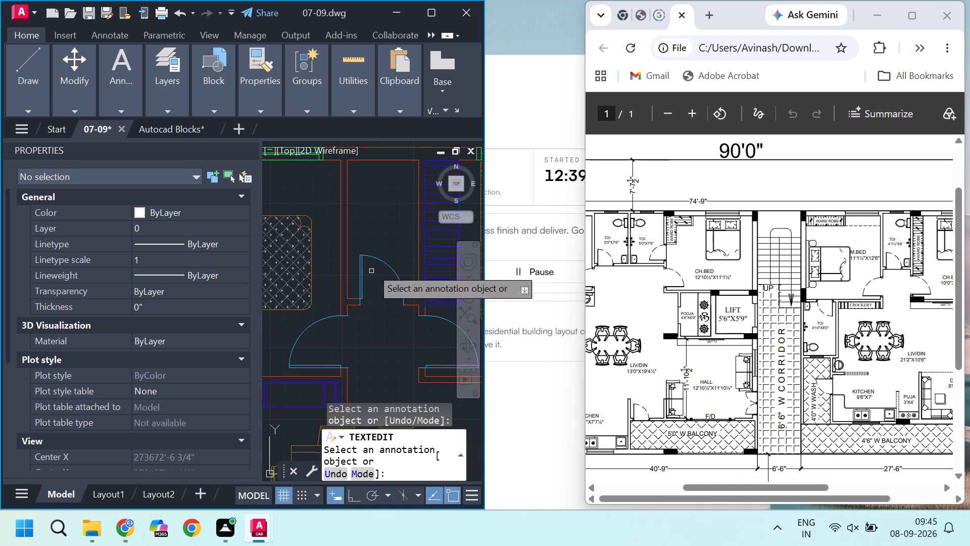
scroll(371, 221, down, 2)
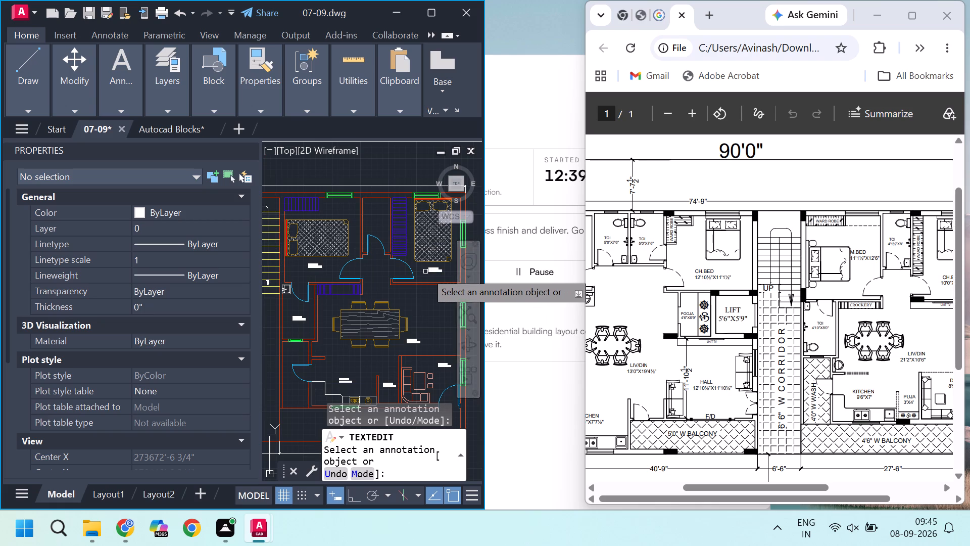
middle_drag(908, 289, 940, 289)
scroll(448, 268, up, 3)
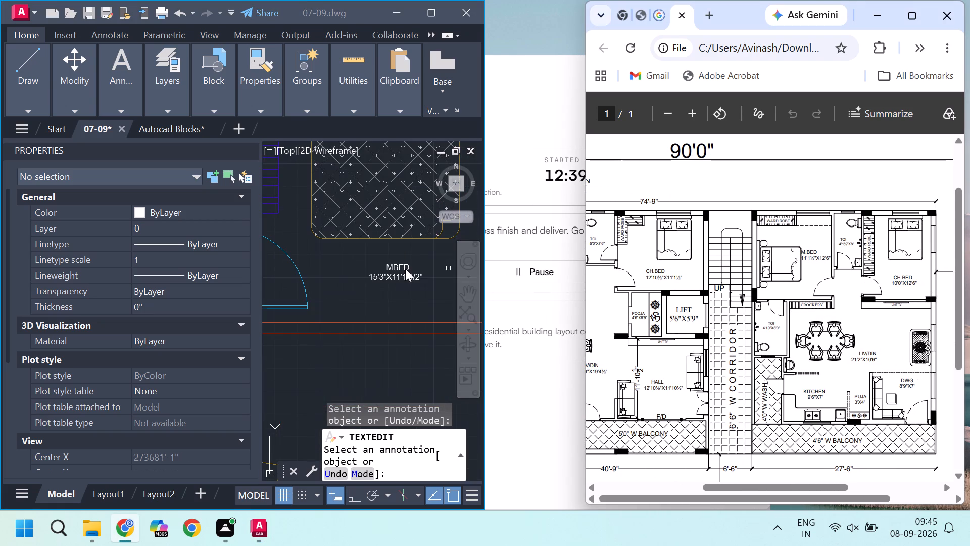
scroll(405, 268, up, 2)
click(363, 262)
click(374, 265)
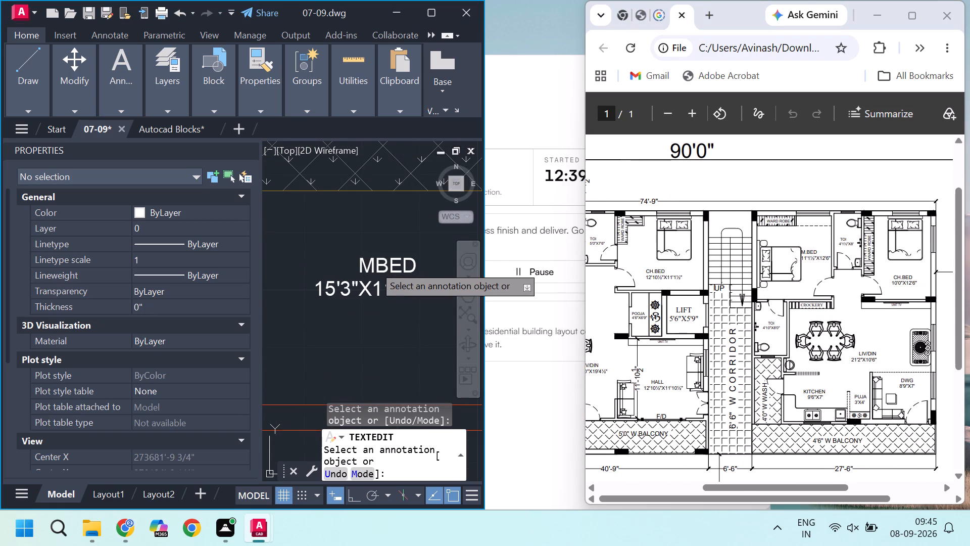
click(374, 265)
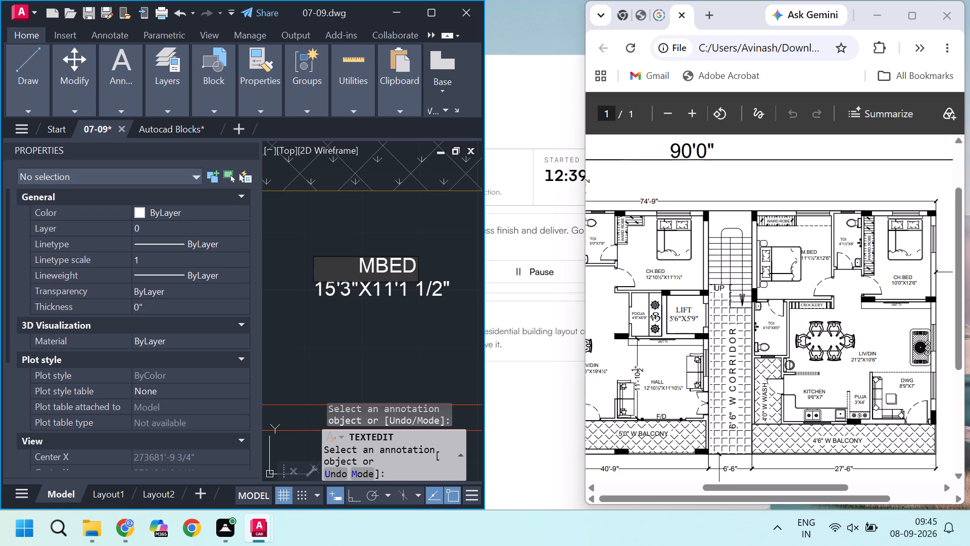
key(BackSpace)
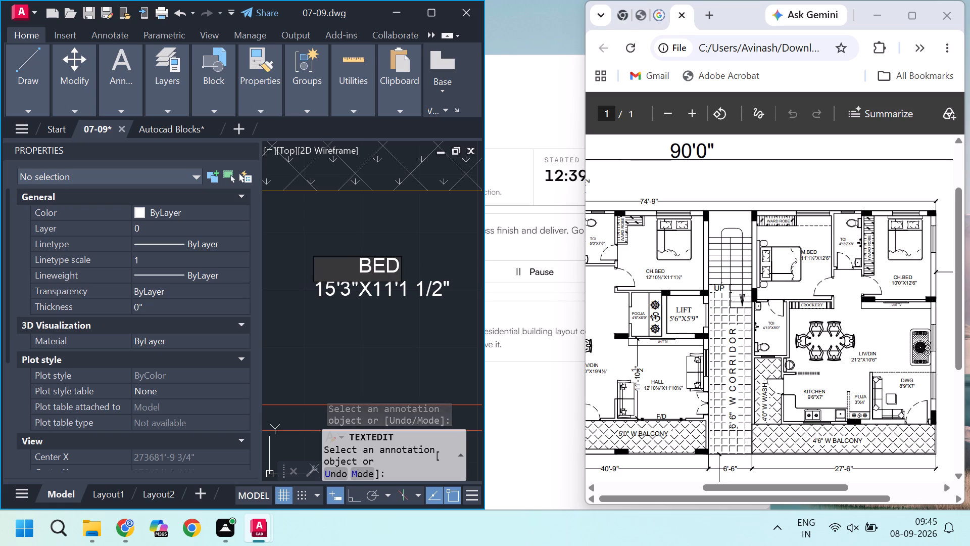
text(CH.)
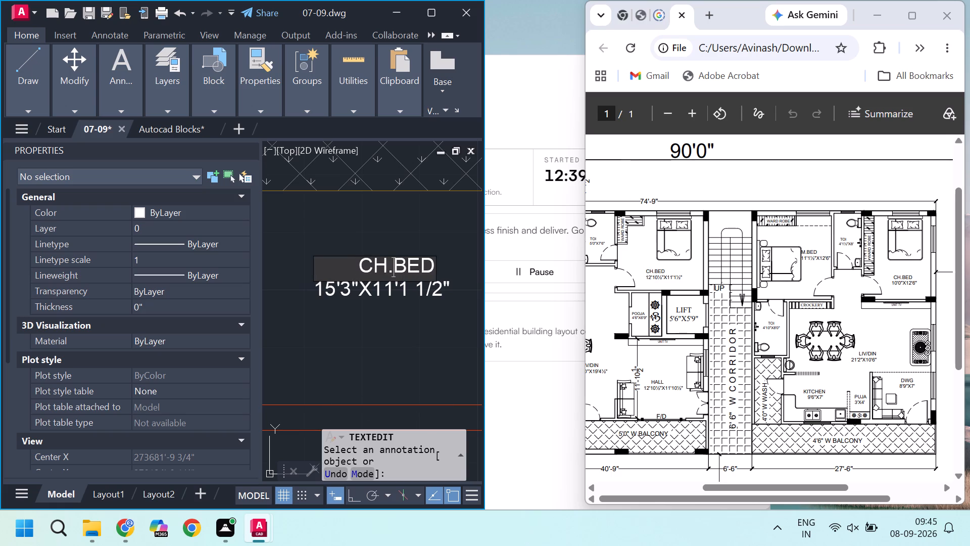
click(442, 283)
Set the size line of this CH.BED label to 10'0"X12'6".
click(440, 290)
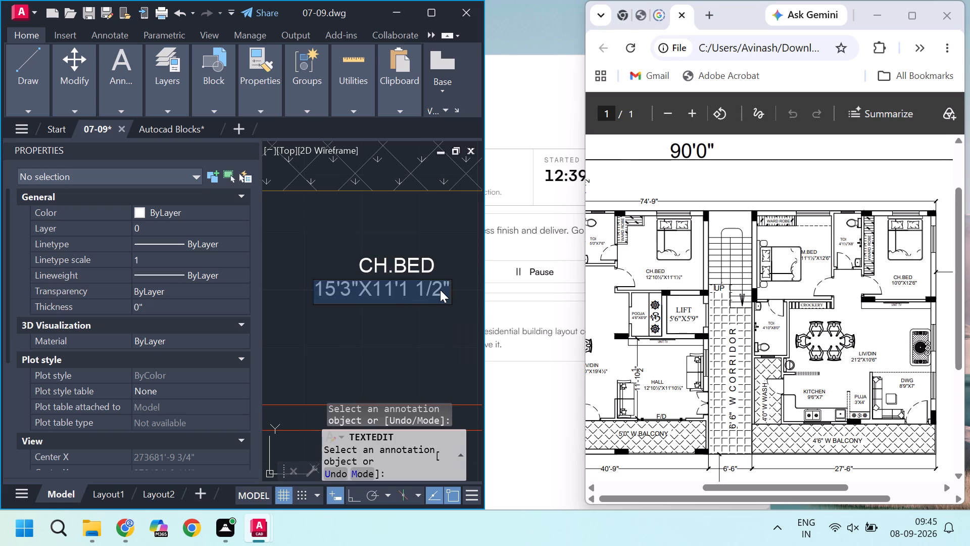
text(10')
key(0)
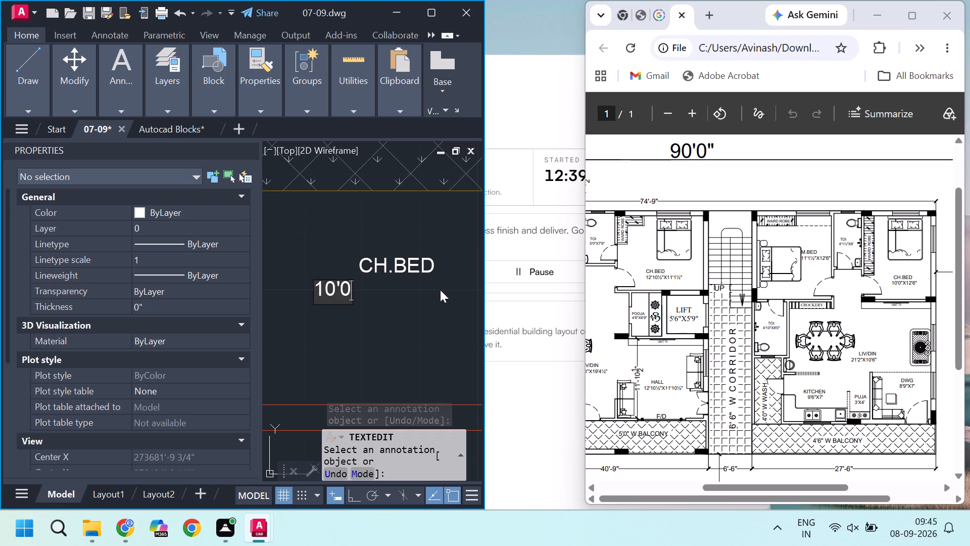
key(x)
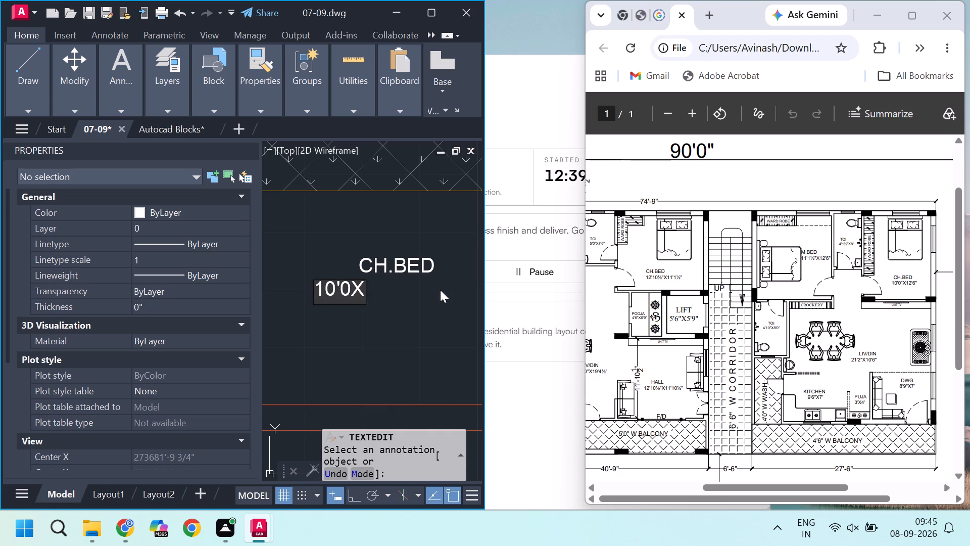
text(12)
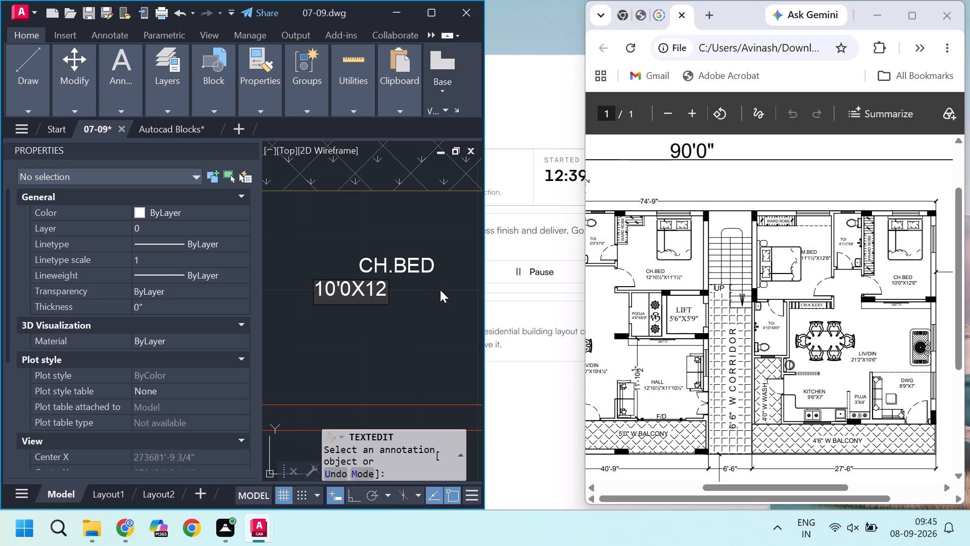
text('6)
key(shift+quotedbl)
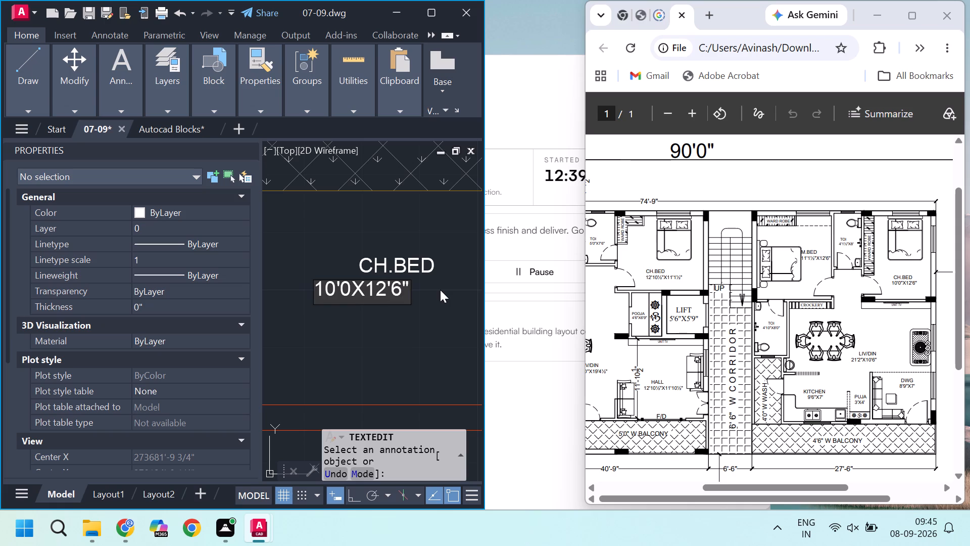
key(Left)
key(Left)
key(Left)
key(Left)
key(Left)
key(Left)
key(shift+quotedbl)
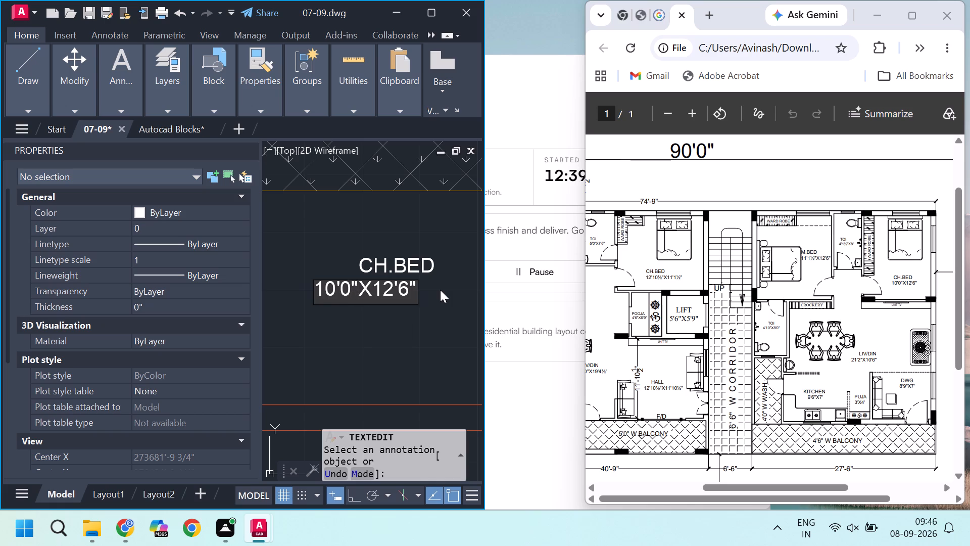
click(440, 290)
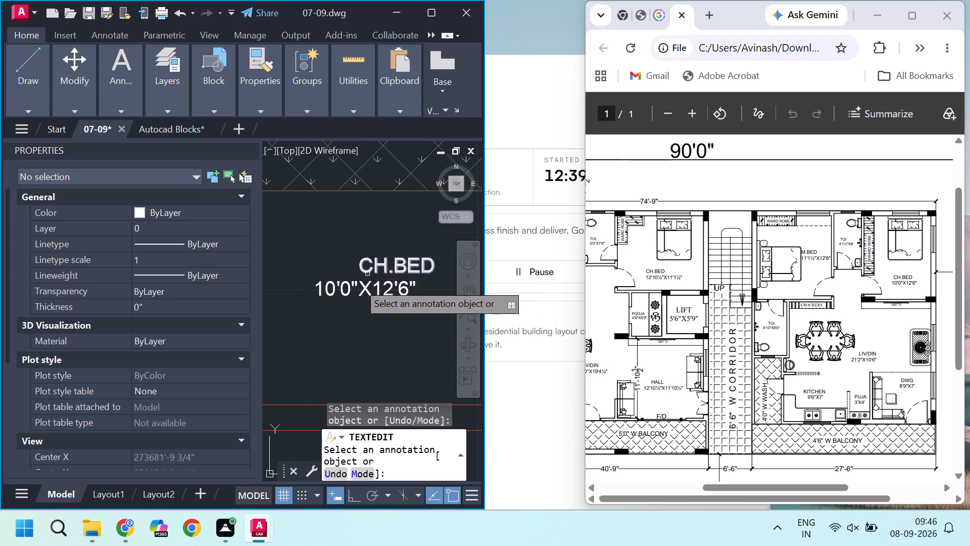
Indent the 10'0"X12'6" size line with leading spaces so it sits centred beneath CH.BED.
scroll(351, 293, down, 3)
scroll(363, 297, up, 2)
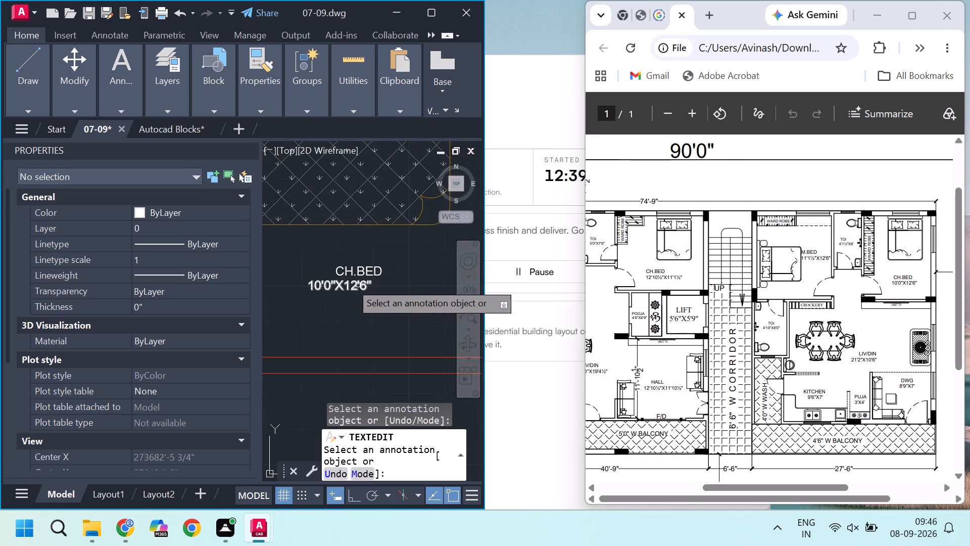
click(345, 283)
click(306, 288)
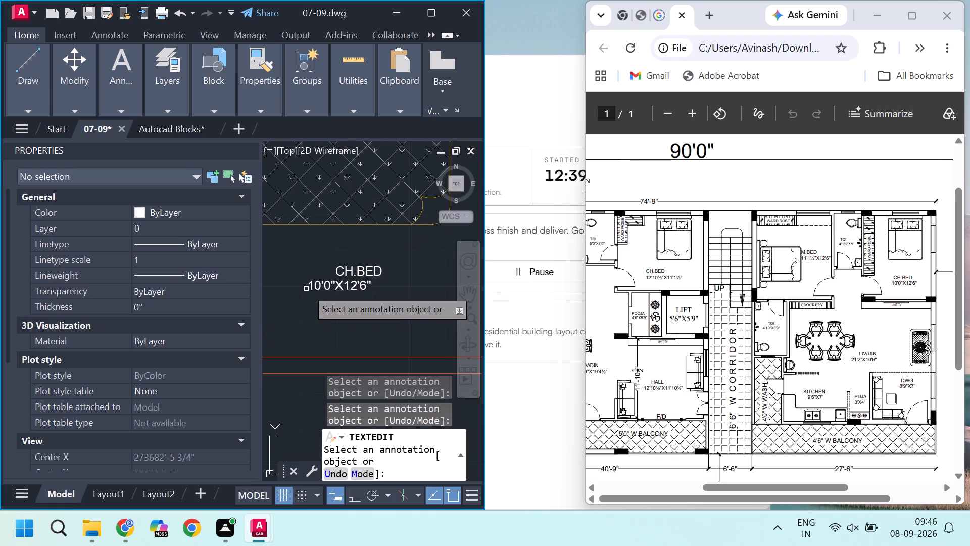
click(310, 288)
click(312, 287)
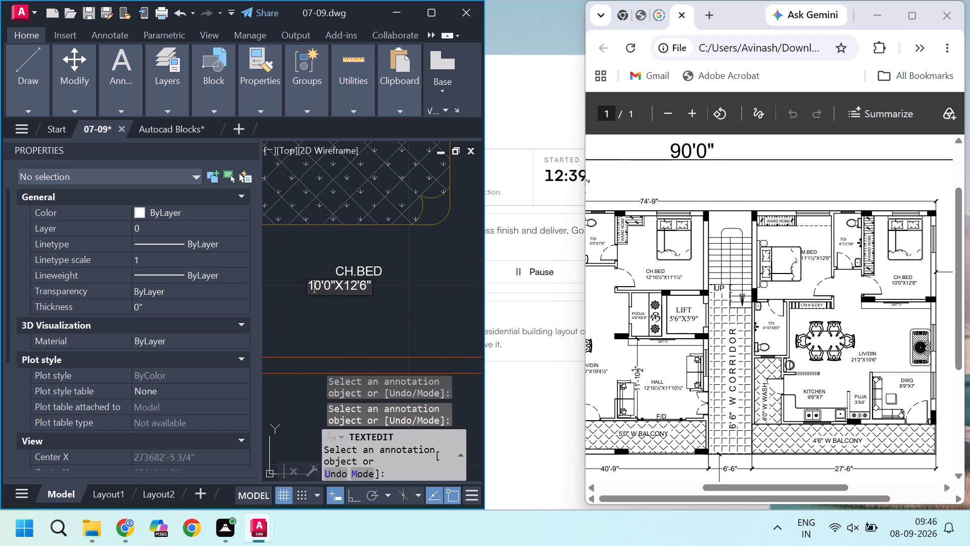
key(Left)
key(space)
key(space)
key(space)
key(space)
key(space)
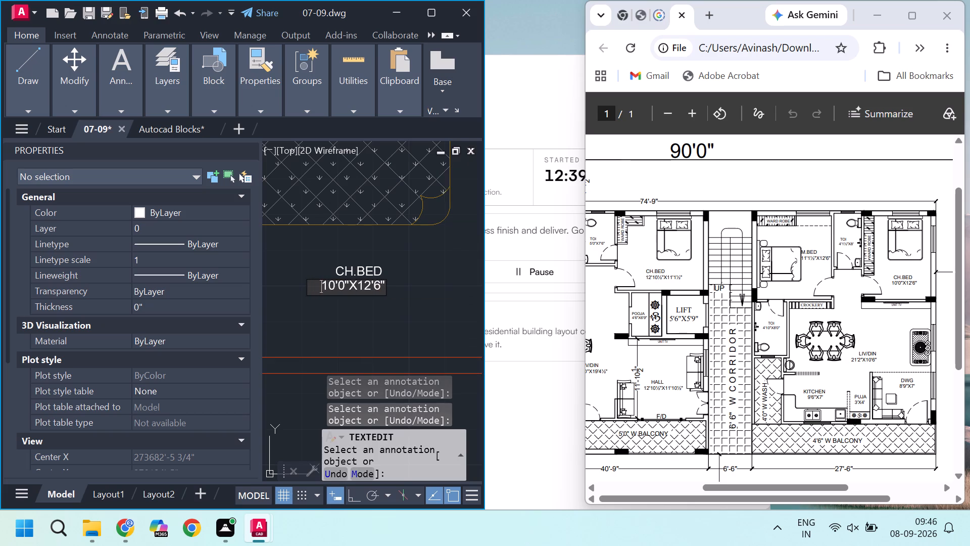
key(space)
click(337, 313)
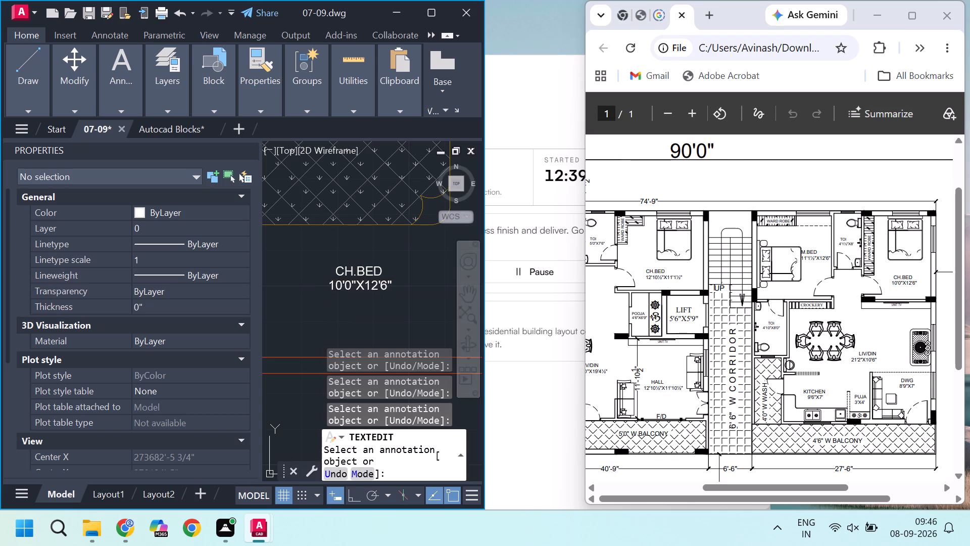
Change the room name to LIVDIN in the copied MBED label beside the second unit's dining table.
scroll(338, 314, down, 3)
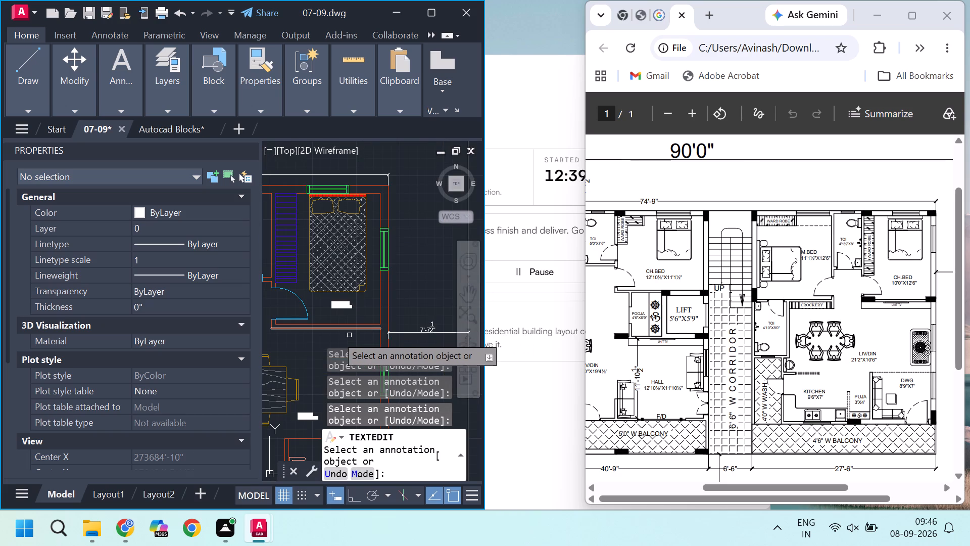
scroll(328, 314, down, 1)
scroll(306, 373, up, 2)
middle_drag(345, 316, 347, 250)
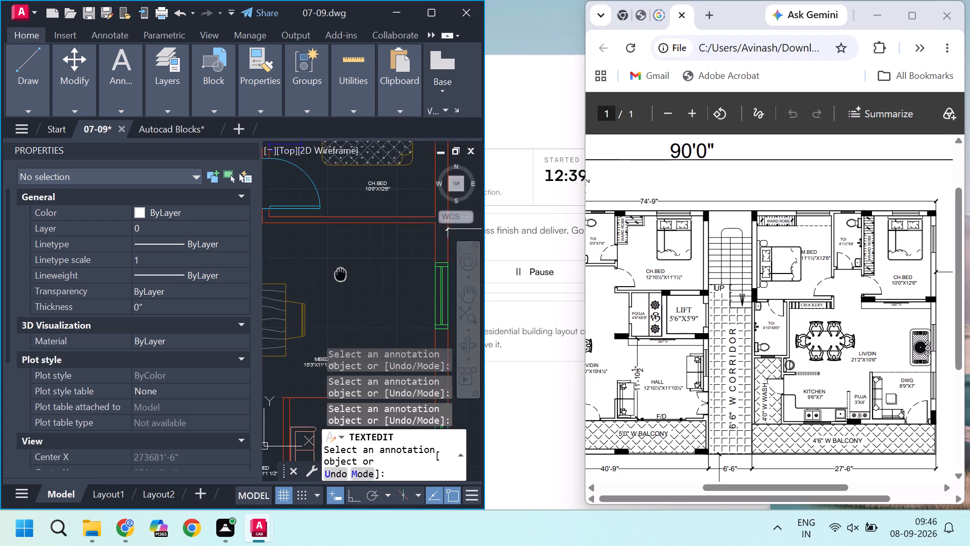
middle_drag(347, 250, 347, 249)
scroll(348, 309, up, 3)
middle_drag(307, 325, 415, 267)
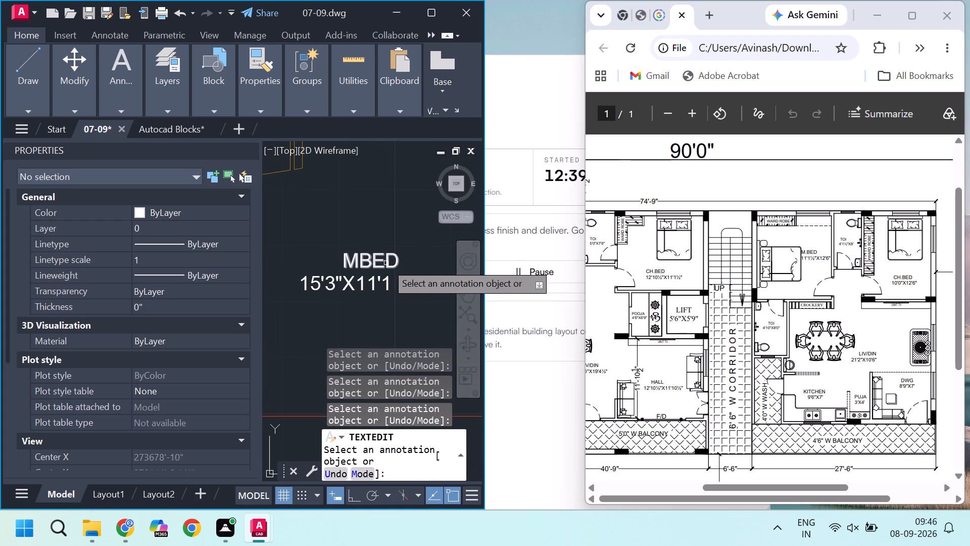
click(386, 263)
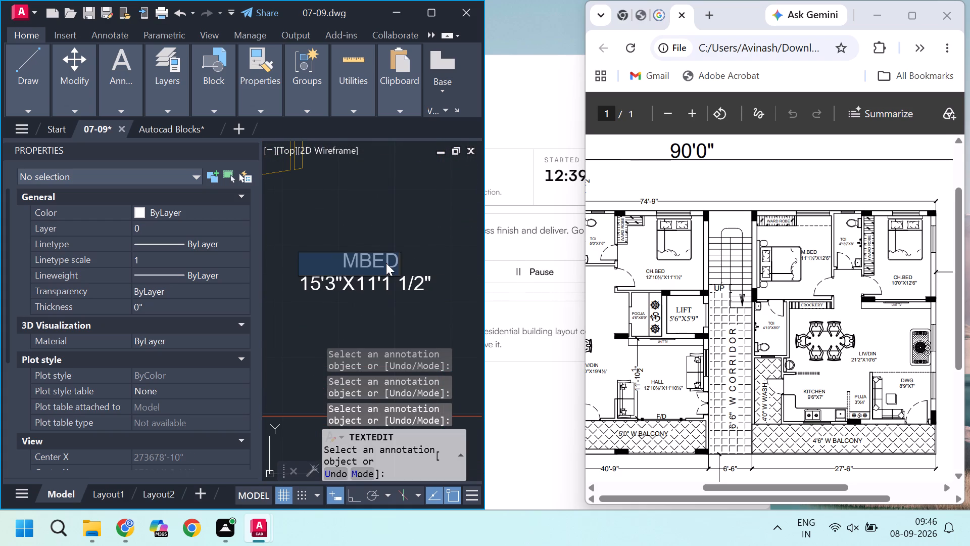
text(LIVDIN)
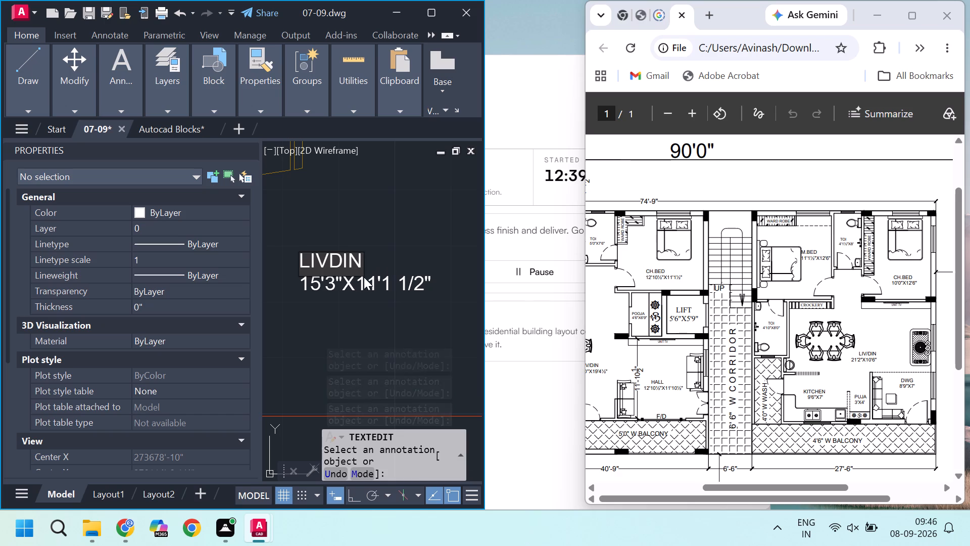
click(362, 278)
Set the size line of this LIVDIN label to 21'2"X10'6".
click(363, 284)
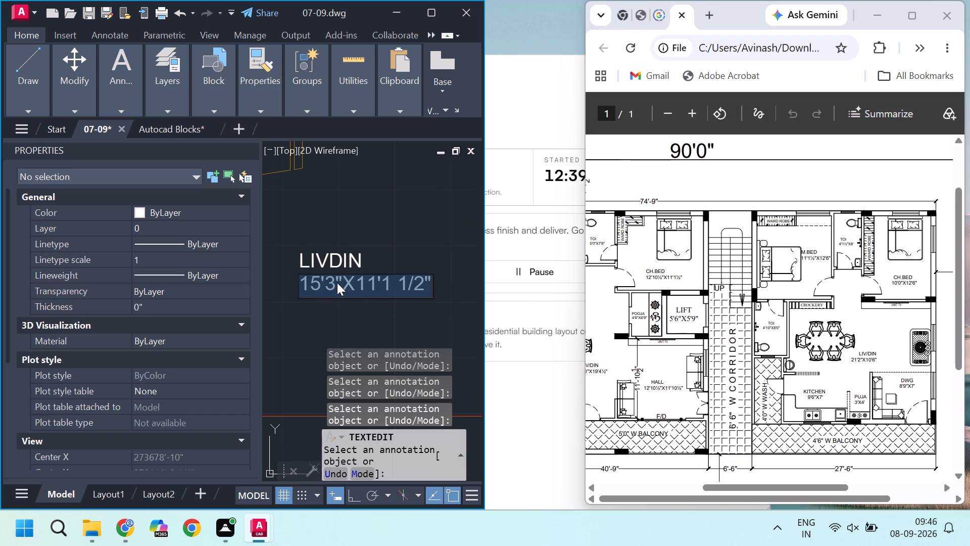
text(21)
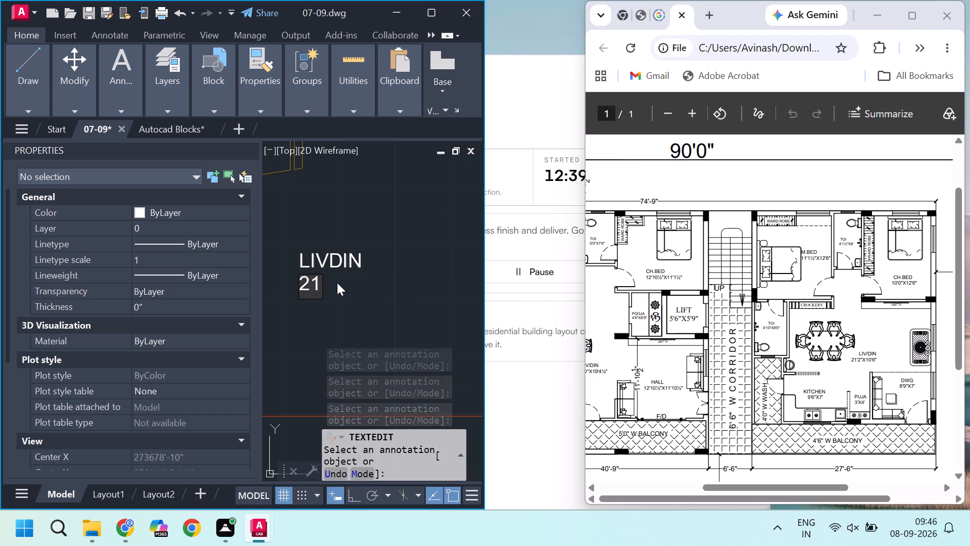
text('2)
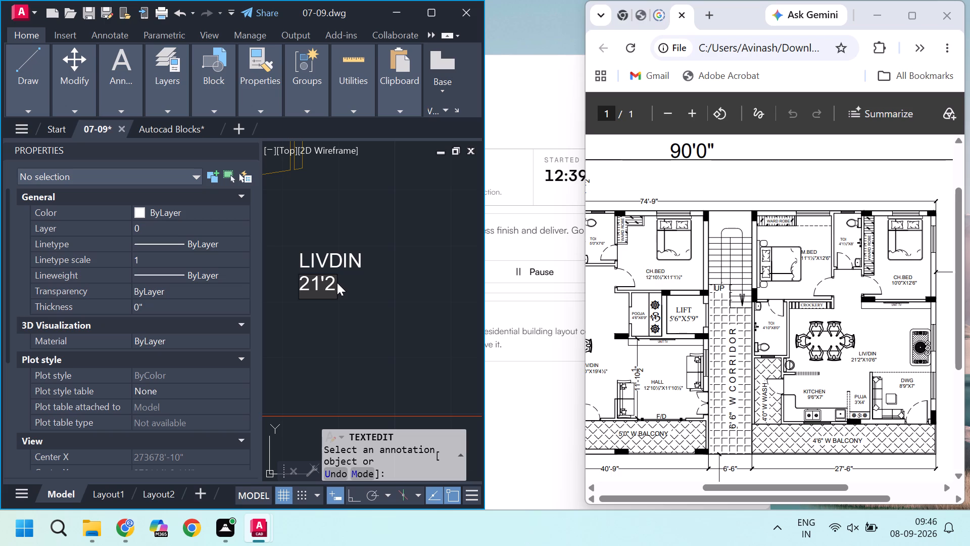
key(shift+quotedbl)
text(X1)
key(0)
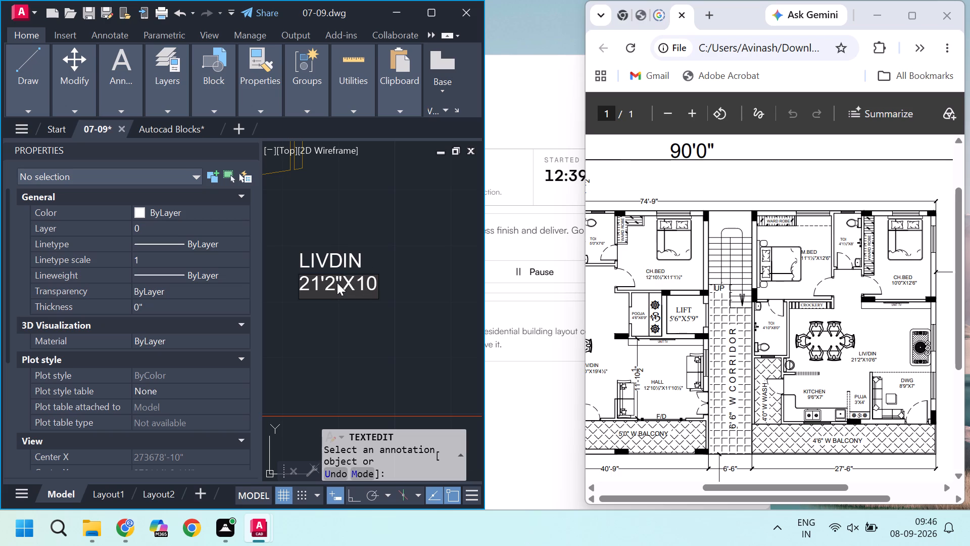
key(apostrophe)
text(6")
click(362, 322)
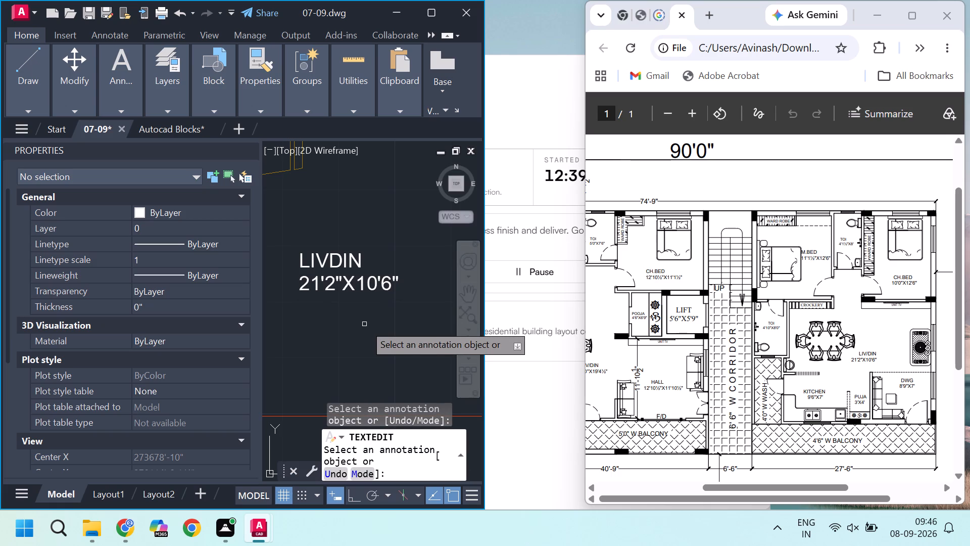
Change the room name to DWG in the copied MBED label of the second unit's sofa room.
scroll(364, 324, down, 3)
middle_drag(330, 261, 310, 225)
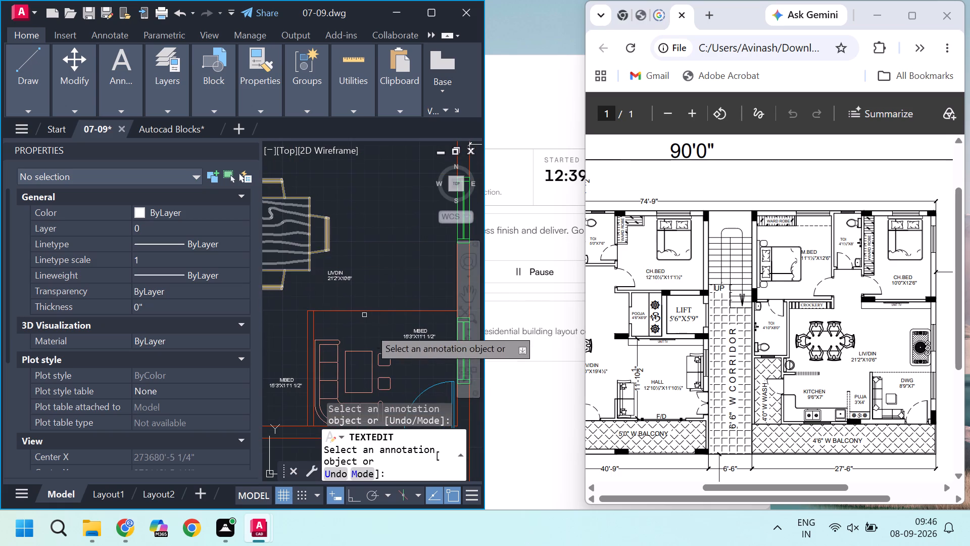
scroll(415, 358, up, 2)
click(414, 297)
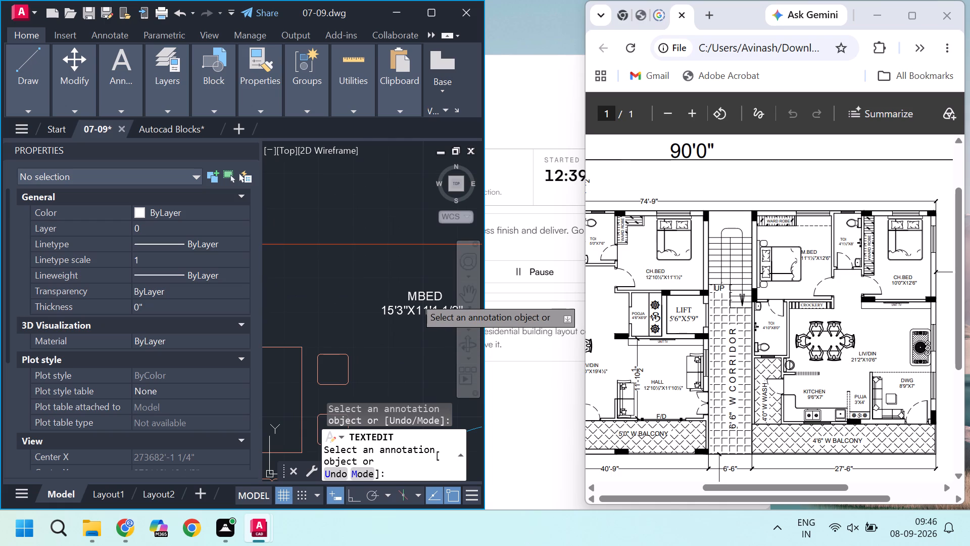
text(DWG)
click(425, 311)
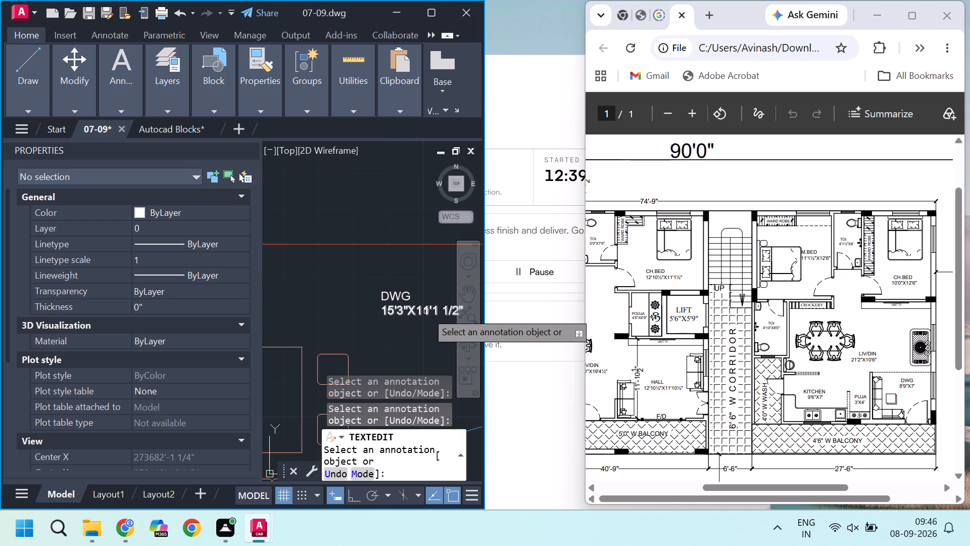
Set the size line of this DWG label to 8'9"X7'.
click(426, 311)
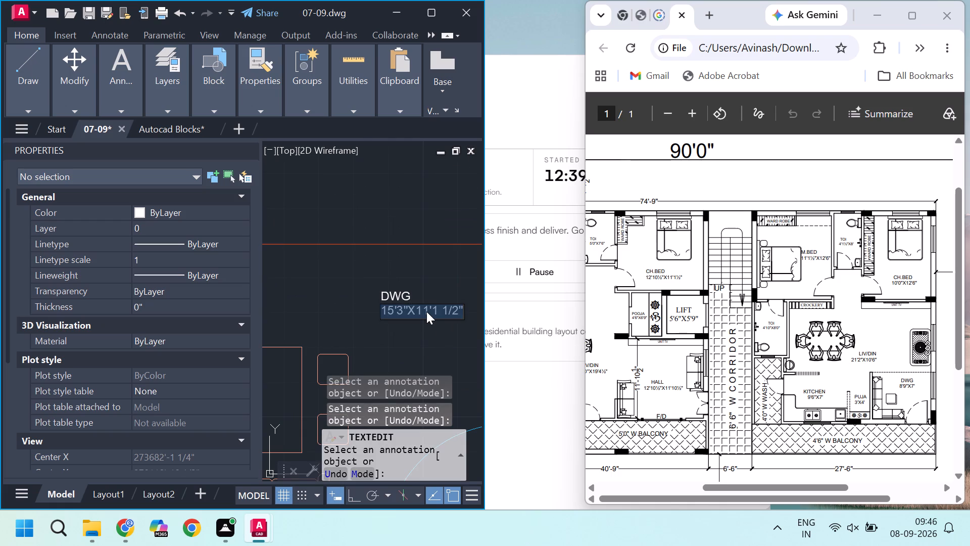
key(8)
text('9)
key(shift+quotedbl)
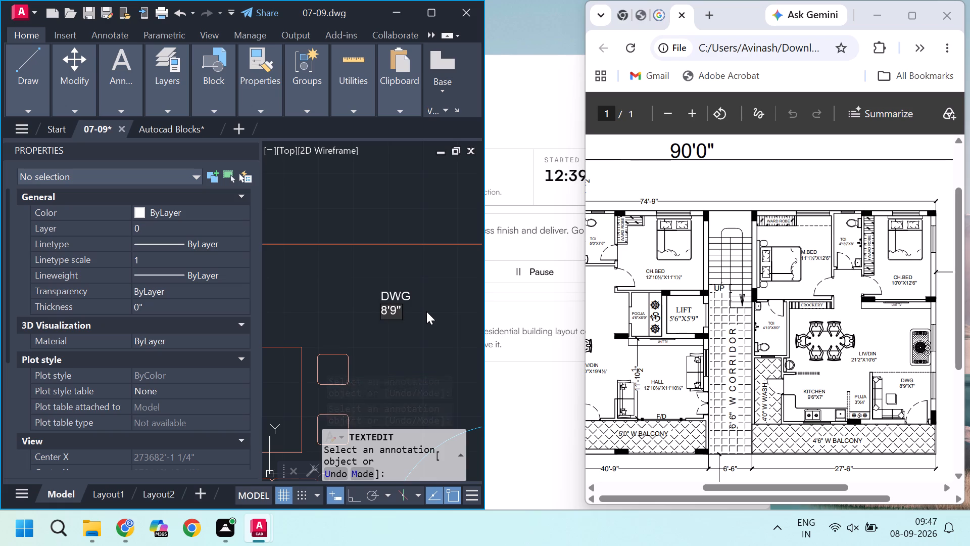
key(x)
text(7')
click(433, 361)
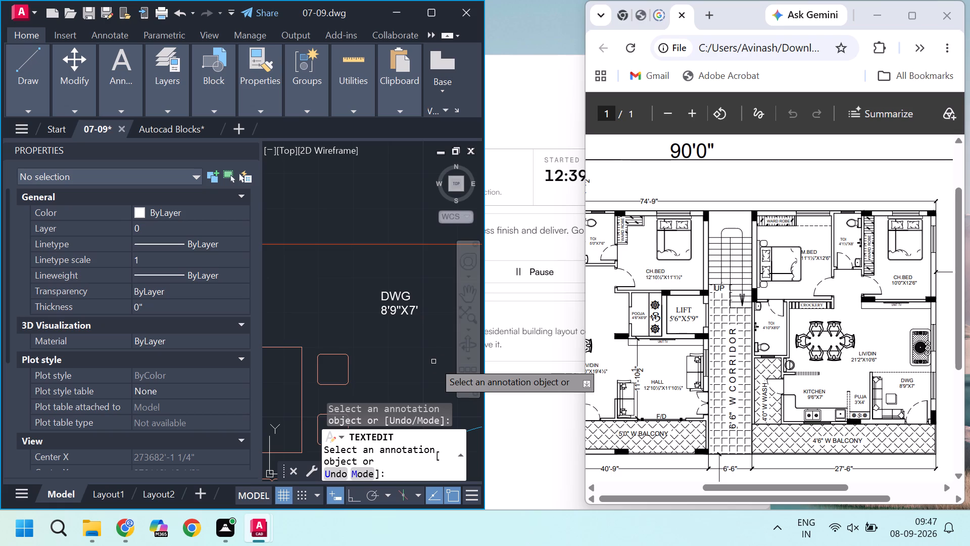
Change the room name to PUJA in the copied MBED label between the second unit's kitchen and drawing room.
scroll(433, 361, down, 2)
middle_drag(389, 320, 414, 266)
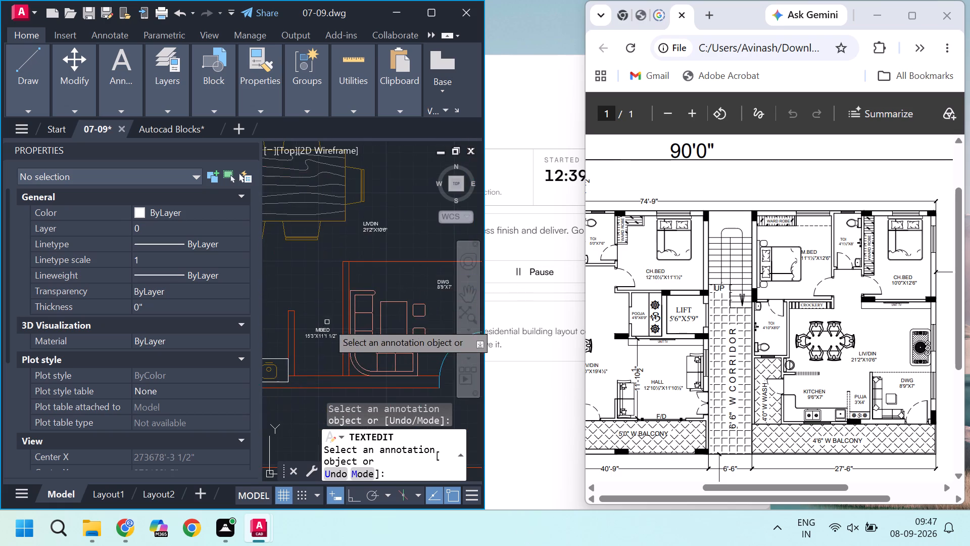
scroll(326, 323, up, 3)
click(318, 339)
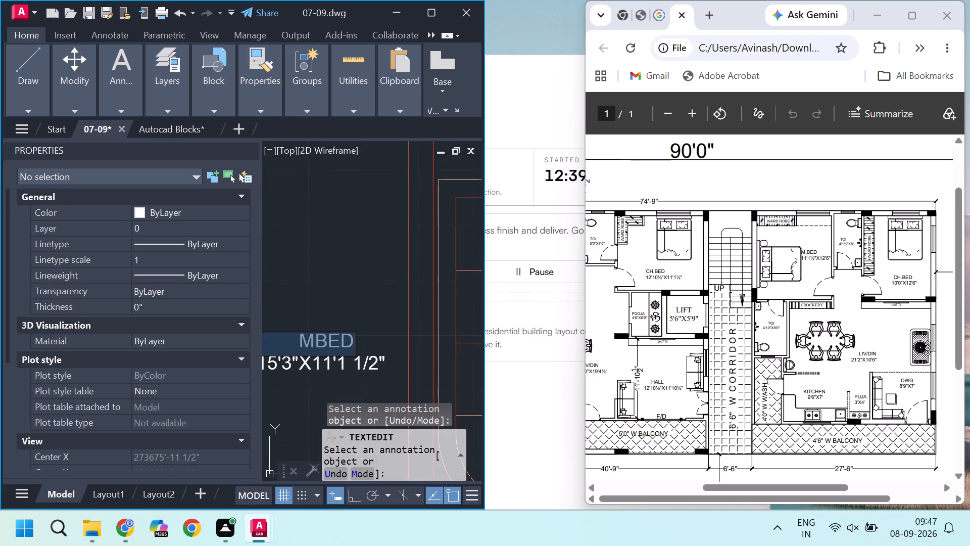
text(PUJA)
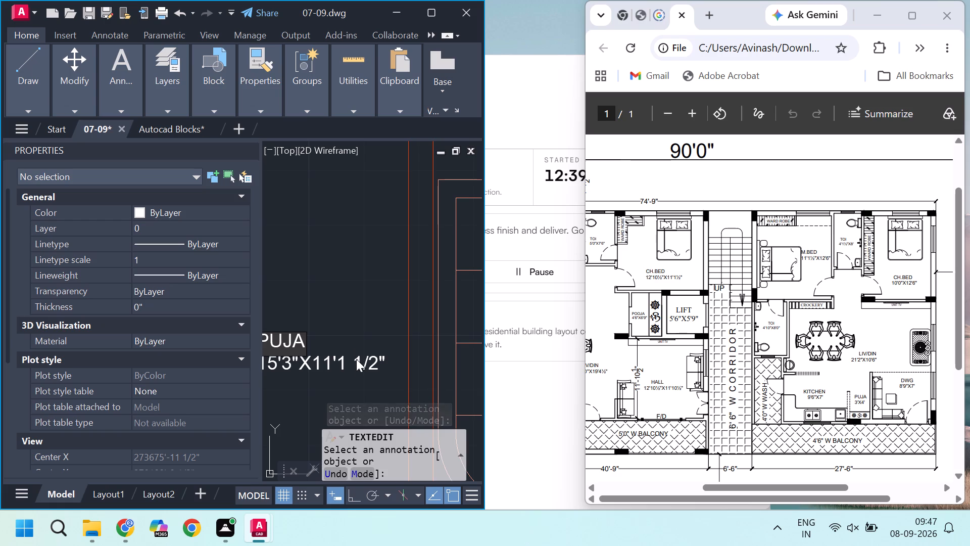
click(356, 355)
Set the size line of this PUJA label to 3'X4'.
click(357, 363)
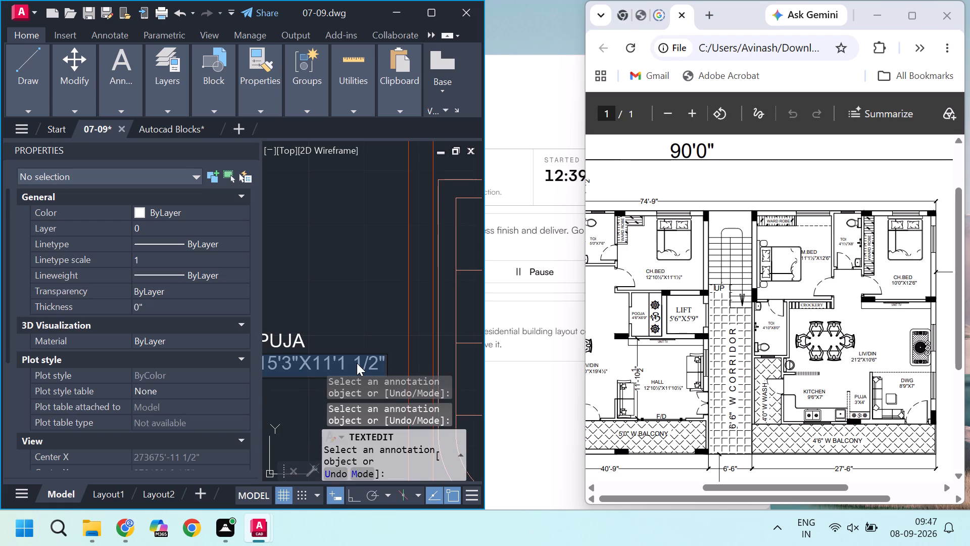
key(3)
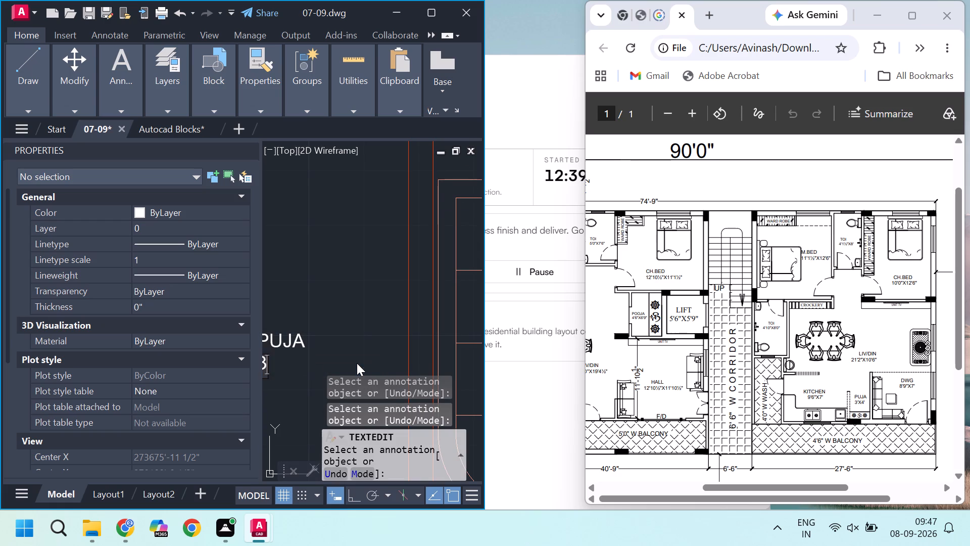
key(apostrophe)
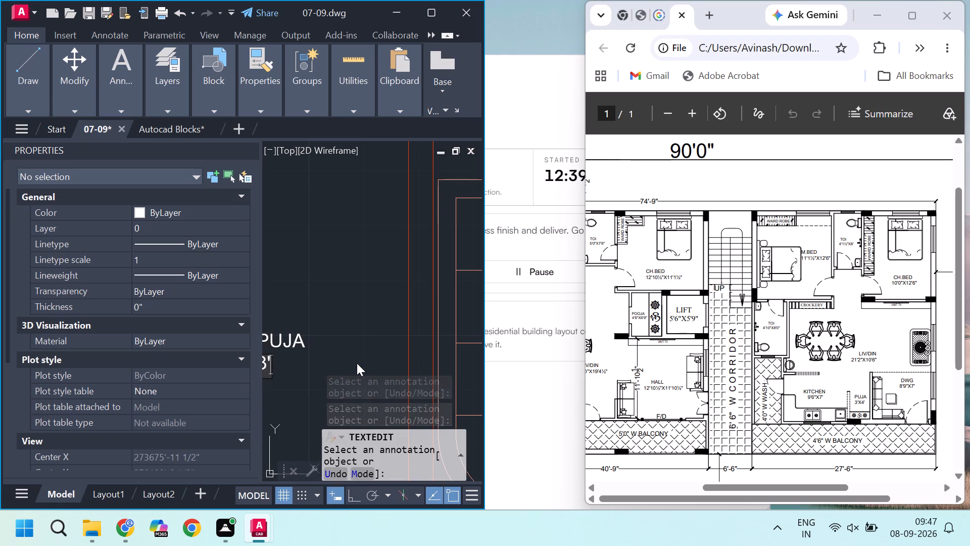
text(X4)
key(apostrophe)
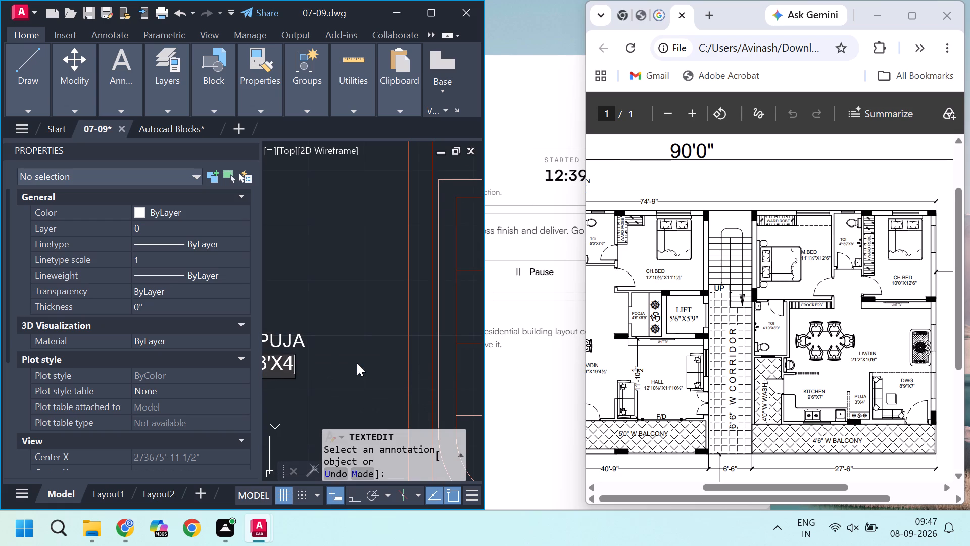
click(357, 363)
Change the room name to KITCHEN in the copied MBED label above the second unit's stove and sink counter.
scroll(357, 363, down, 3)
middle_drag(342, 359, 375, 323)
scroll(331, 319, down, 2)
scroll(313, 318, up, 3)
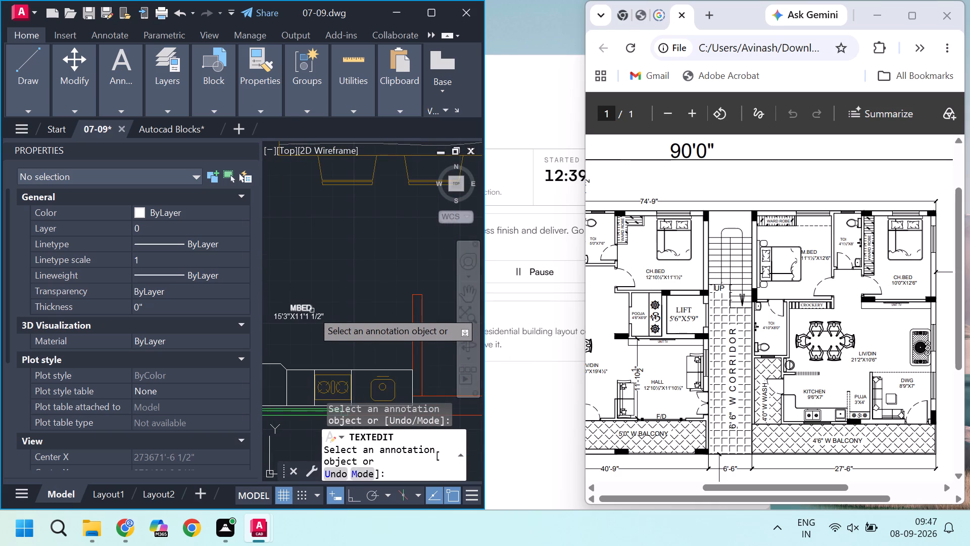
click(309, 308)
middle_drag(295, 313, 359, 313)
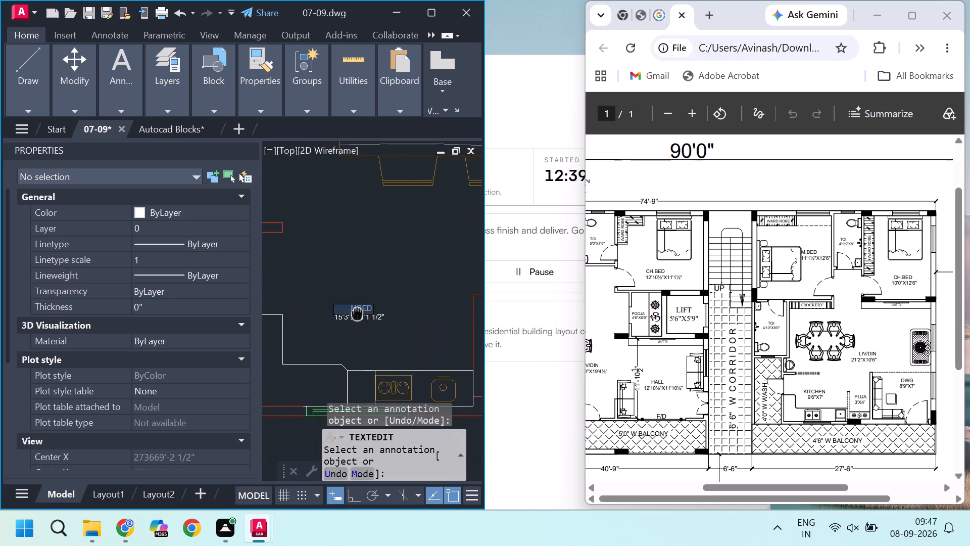
middle_drag(359, 313, 360, 313)
text(KITCHEN)
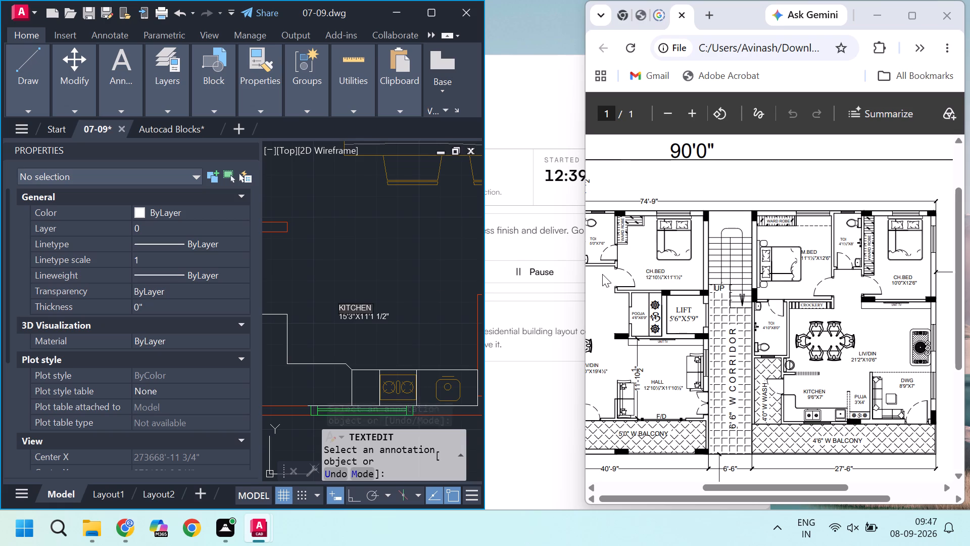
click(386, 323)
Set the size line of this KITCHEN label to 9'6"X7'.
click(383, 315)
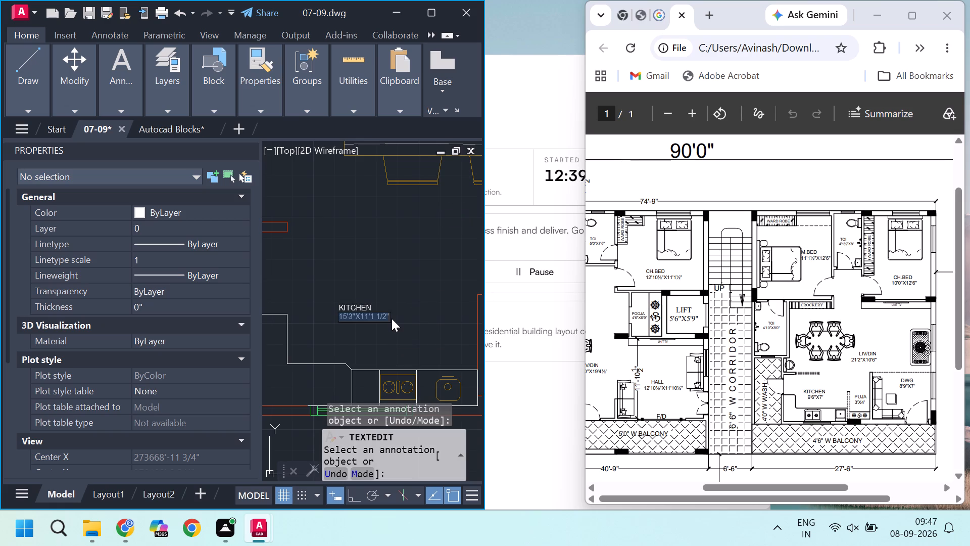
text(9'6")
key(x)
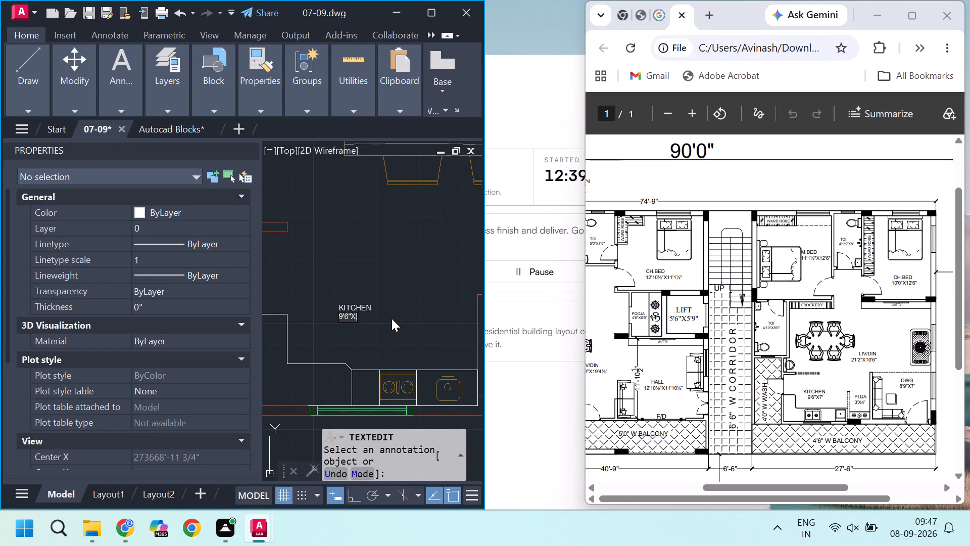
key(7)
key(apostrophe)
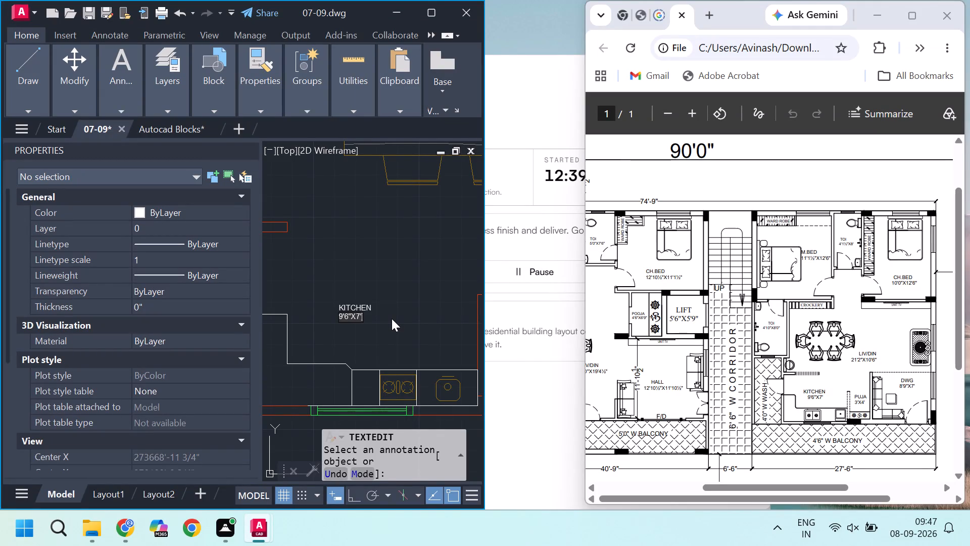
click(395, 317)
Change the room name to TOI in the copied MBED label in the second unit's toilet beside the staircase.
scroll(395, 317, down, 1)
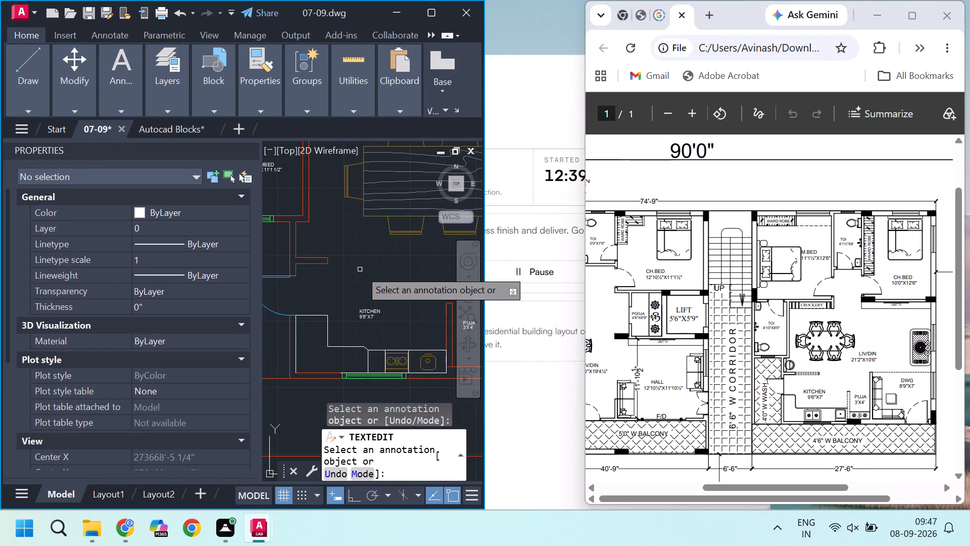
scroll(360, 269, down, 2)
scroll(329, 238, up, 2)
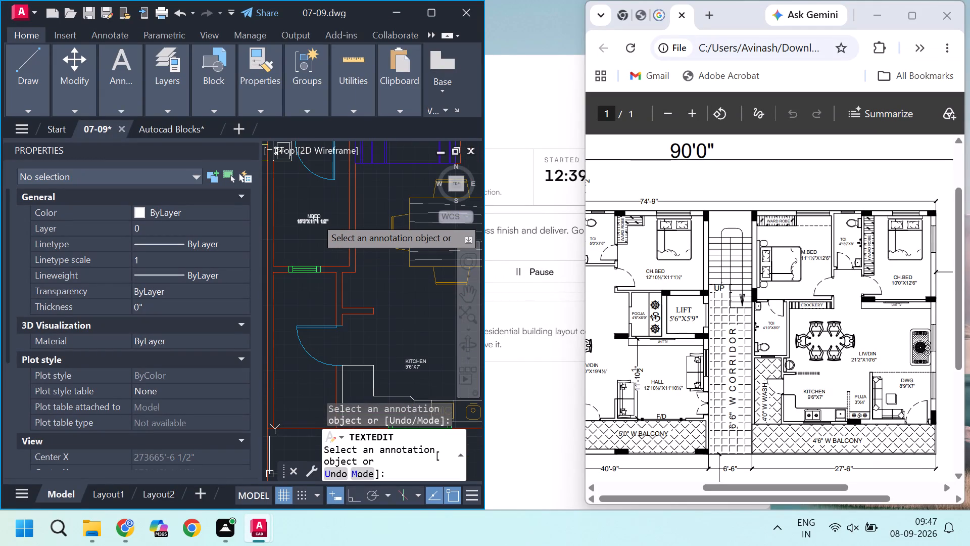
scroll(315, 217, up, 3)
click(315, 212)
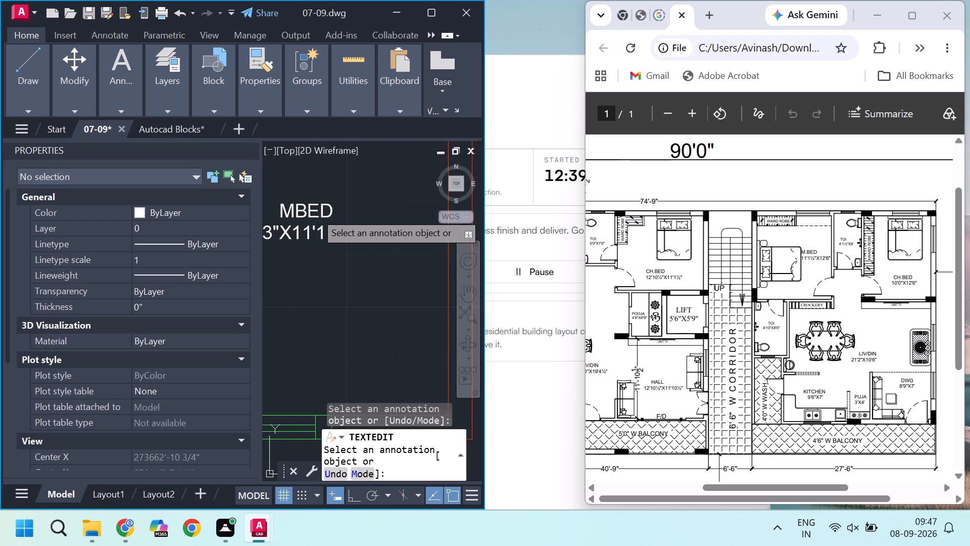
text(TOU)
key(BackSpace)
key(i)
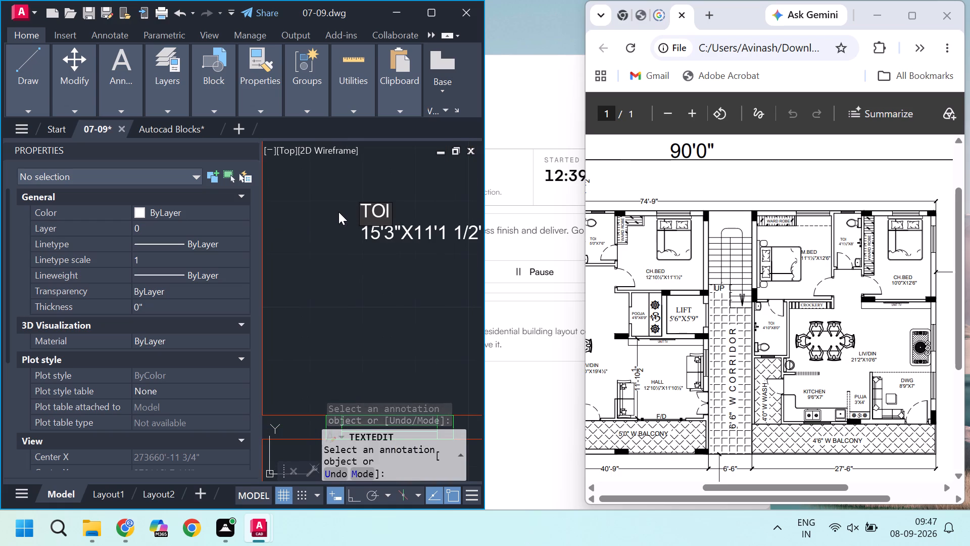
click(398, 229)
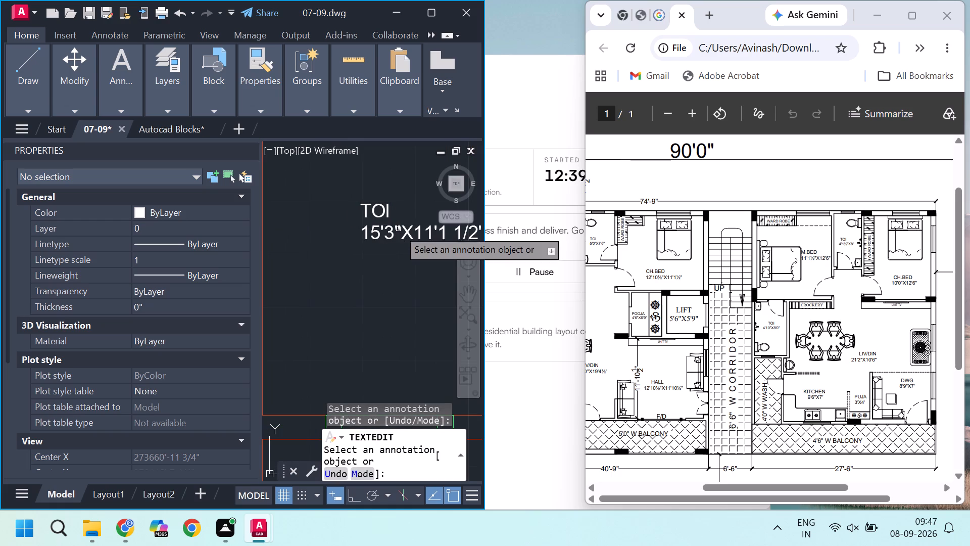
Set the size line of this TOI label to 4'10"X8'0".
click(387, 230)
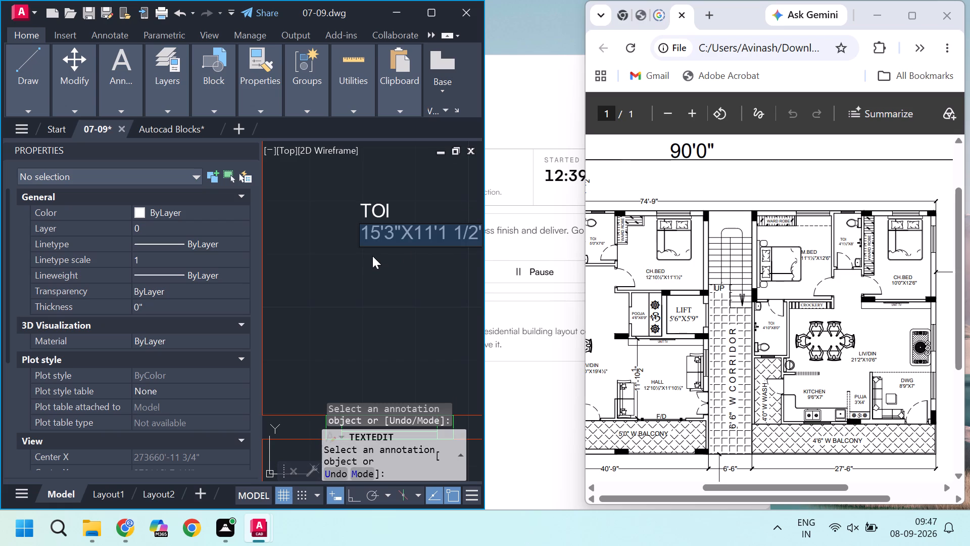
text(4'10)
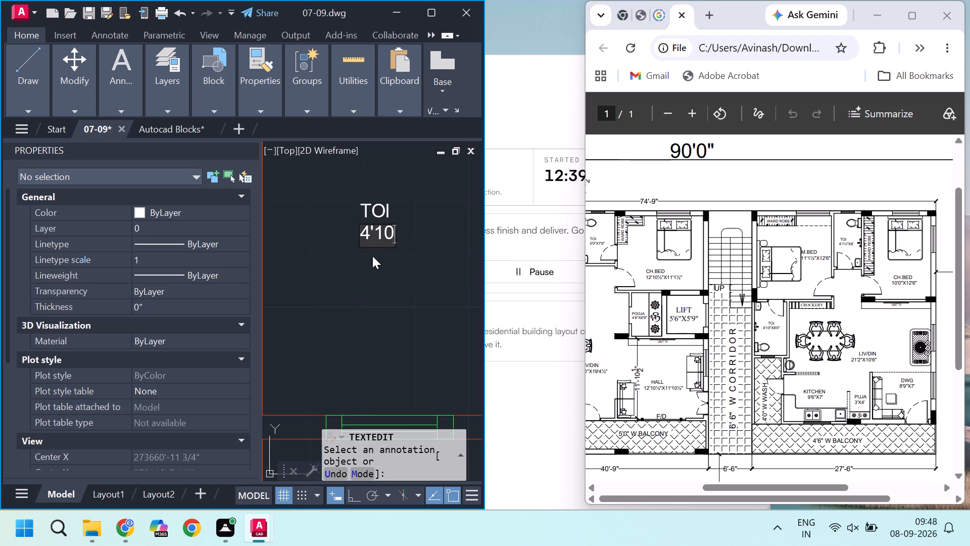
key(shift+quotedbl)
key(x)
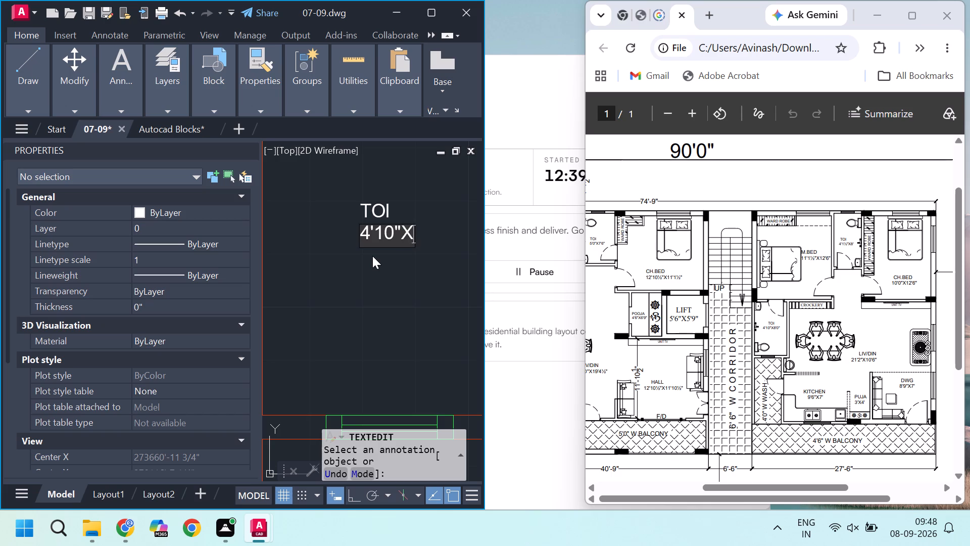
key(8)
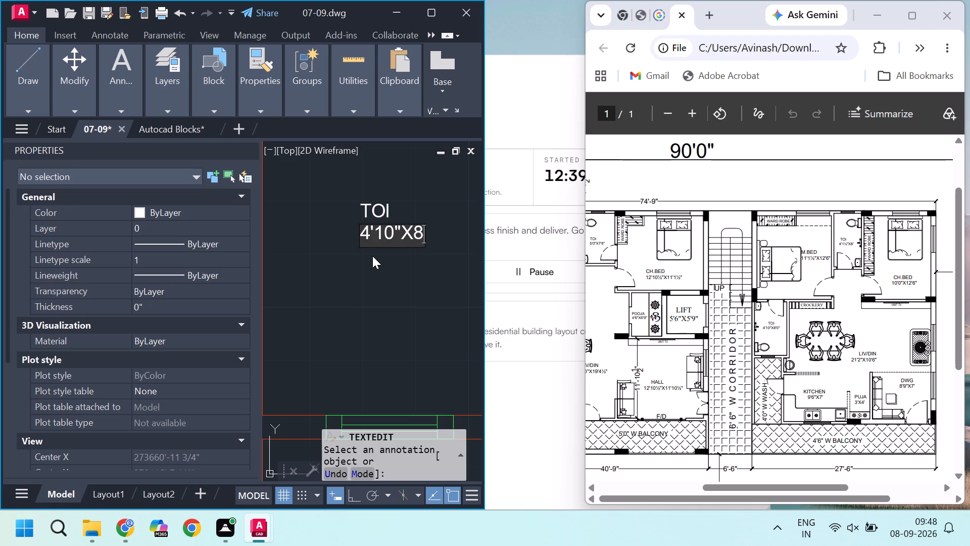
key(apostrophe)
text(0")
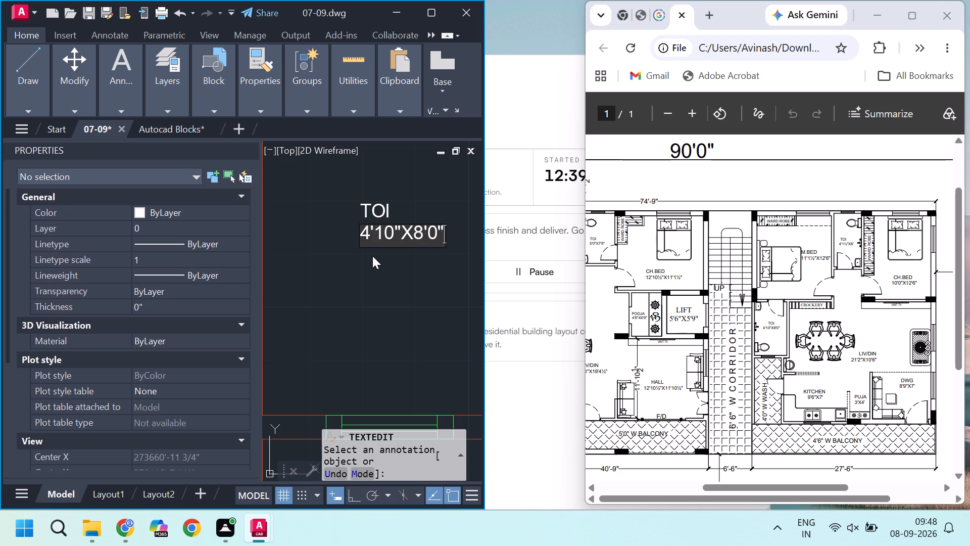
click(372, 256)
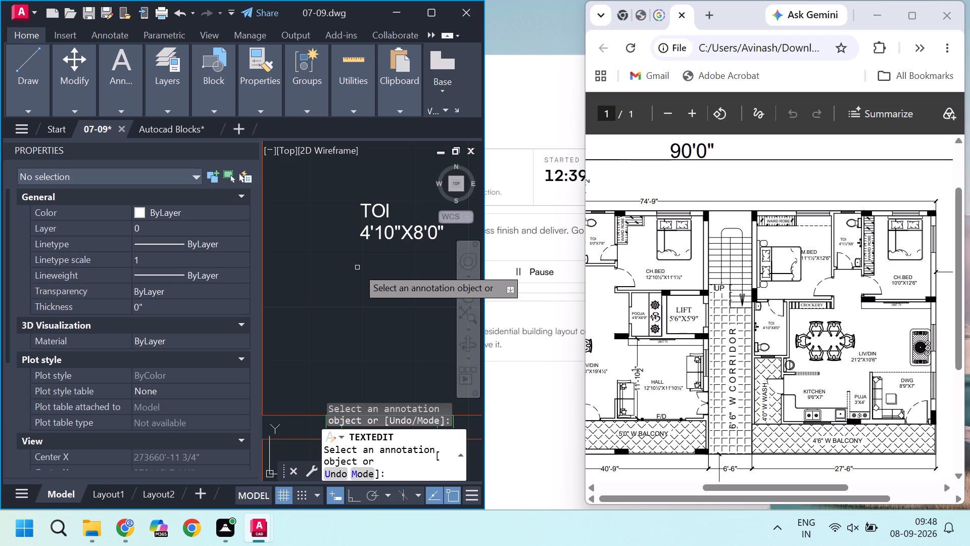
Remove five leading spaces from the name line of the LIFT label so it sits closer over its size line.
scroll(357, 267, down, 5)
scroll(374, 271, up, 2)
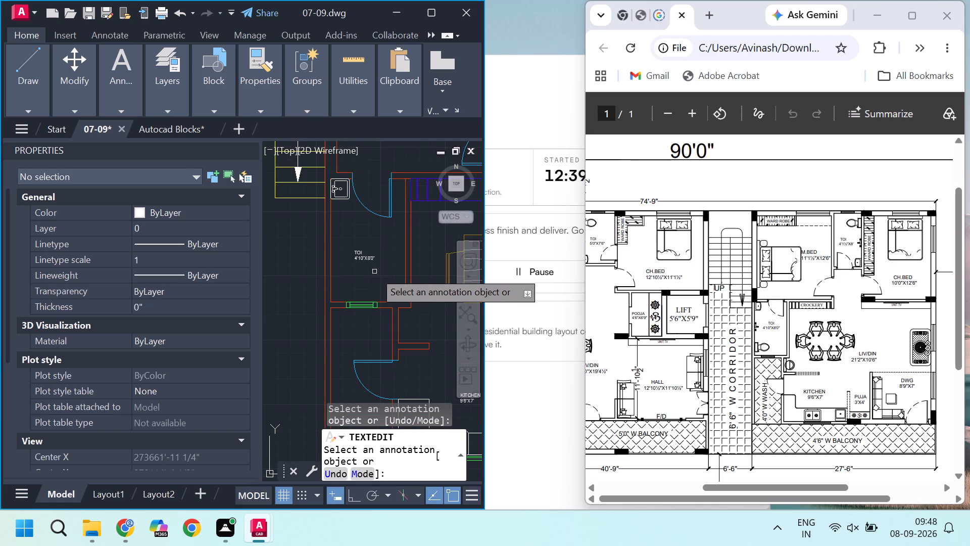
middle_drag(375, 272, 365, 289)
middle_drag(383, 283, 375, 295)
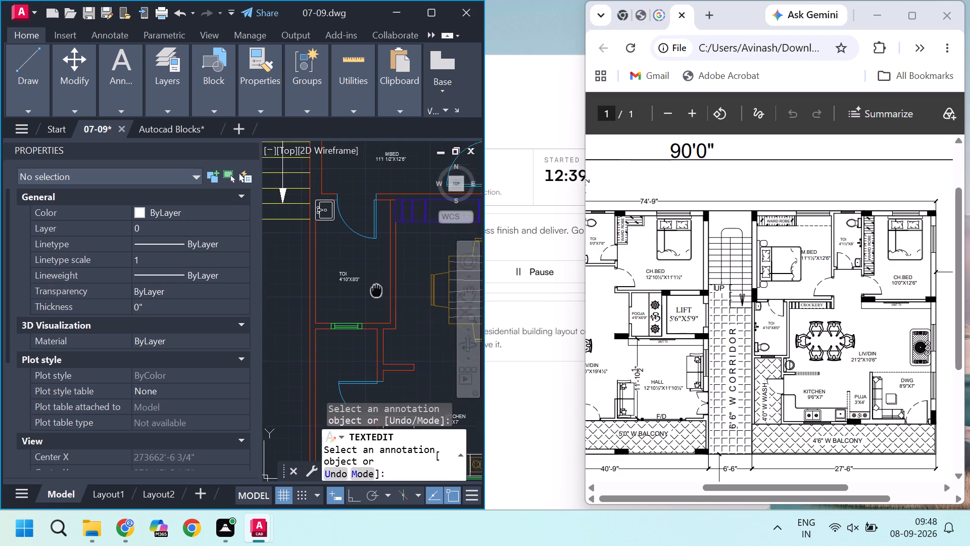
middle_drag(375, 295, 375, 296)
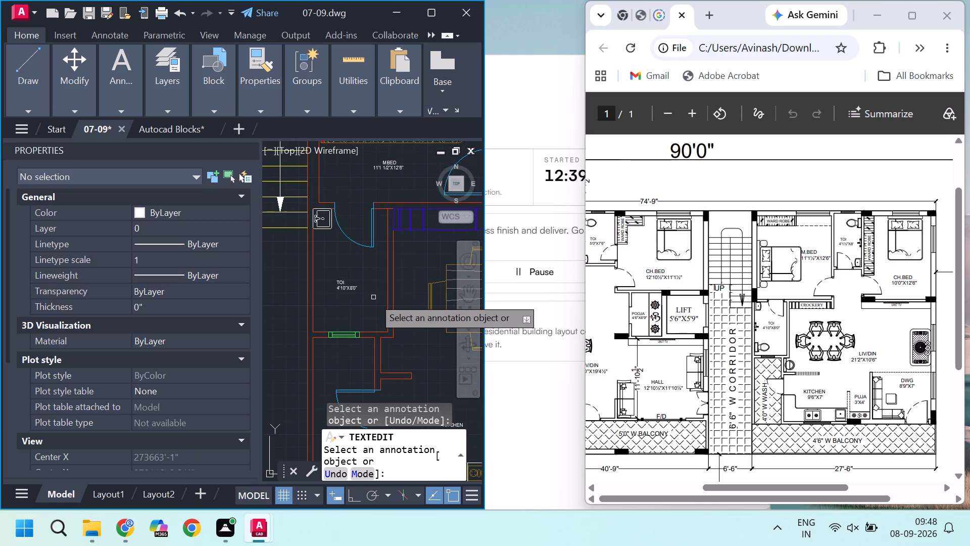
scroll(373, 297, down, 3)
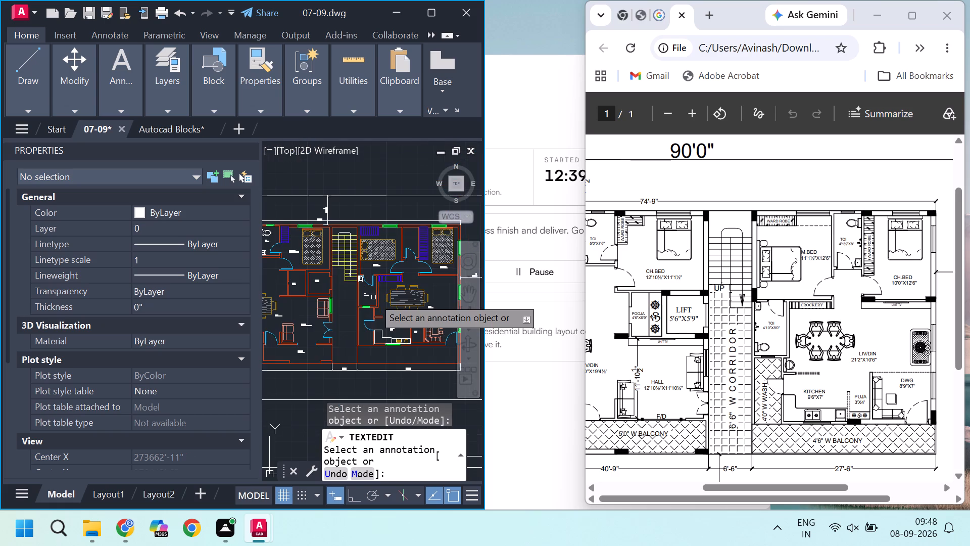
scroll(339, 286, up, 2)
middle_drag(323, 286, 384, 297)
scroll(384, 297, up, 2)
scroll(376, 296, down, 1)
scroll(338, 285, up, 2)
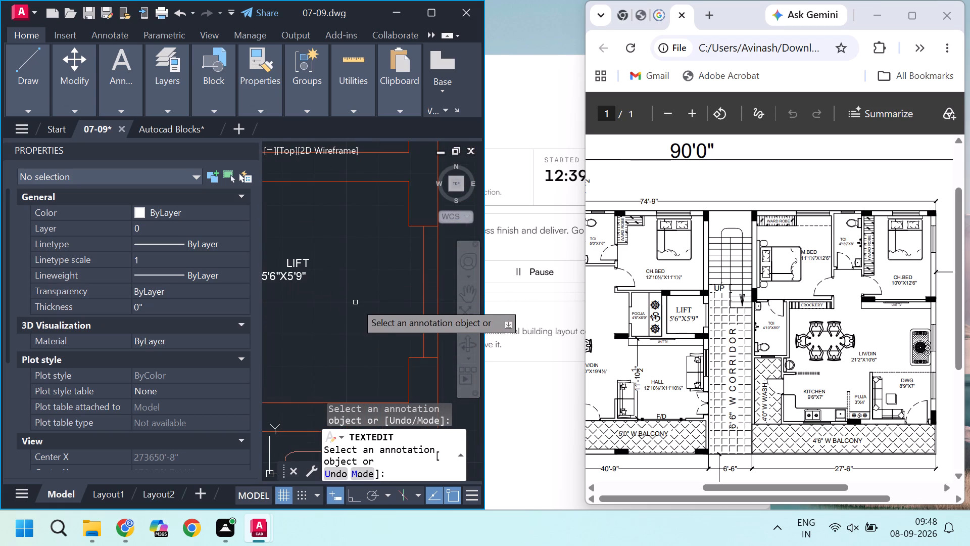
scroll(343, 303, down, 1)
scroll(309, 291, up, 1)
click(318, 268)
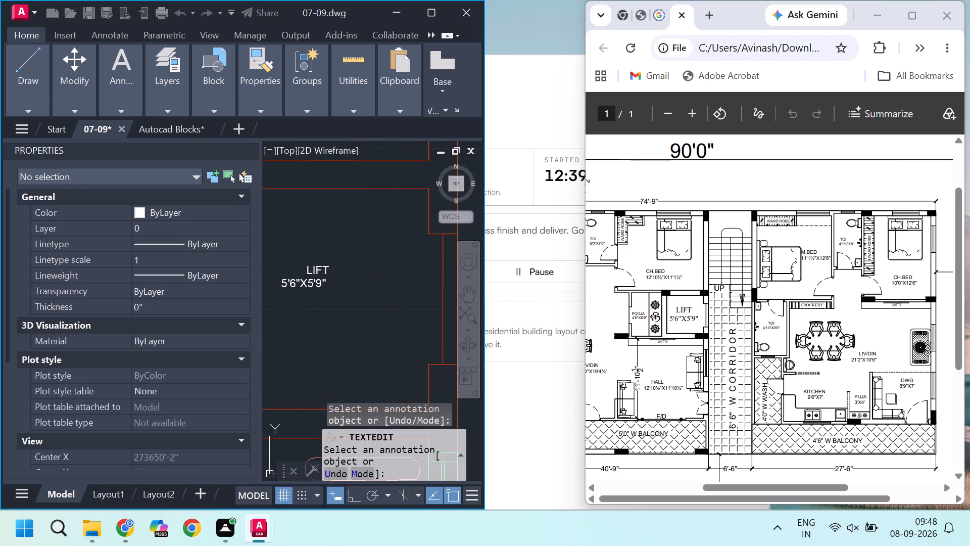
scroll(310, 272, up, 2)
click(303, 266)
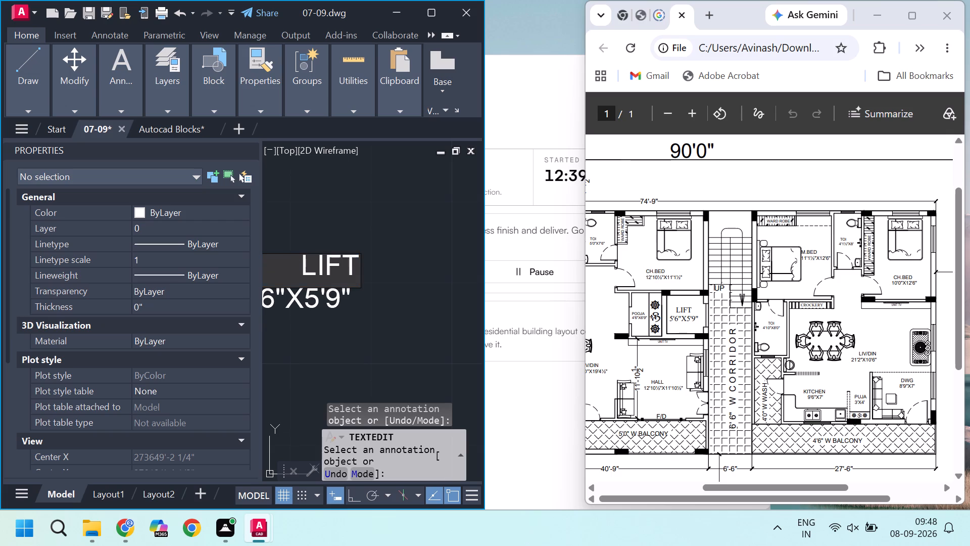
key(BackSpace)
key(BackSpace)
key(BackSpace)
key(BackSpace)
key(BackSpace)
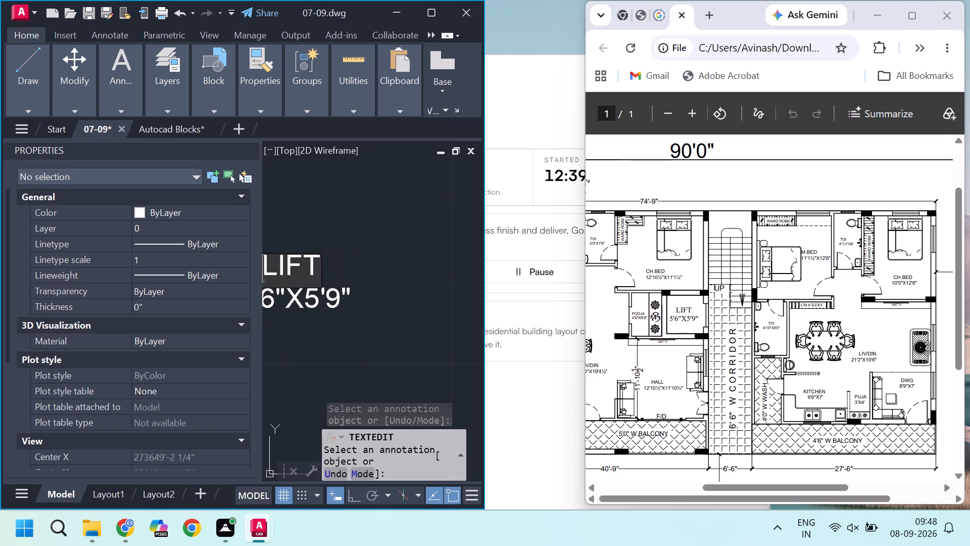
scroll(369, 289, down, 4)
click(374, 289)
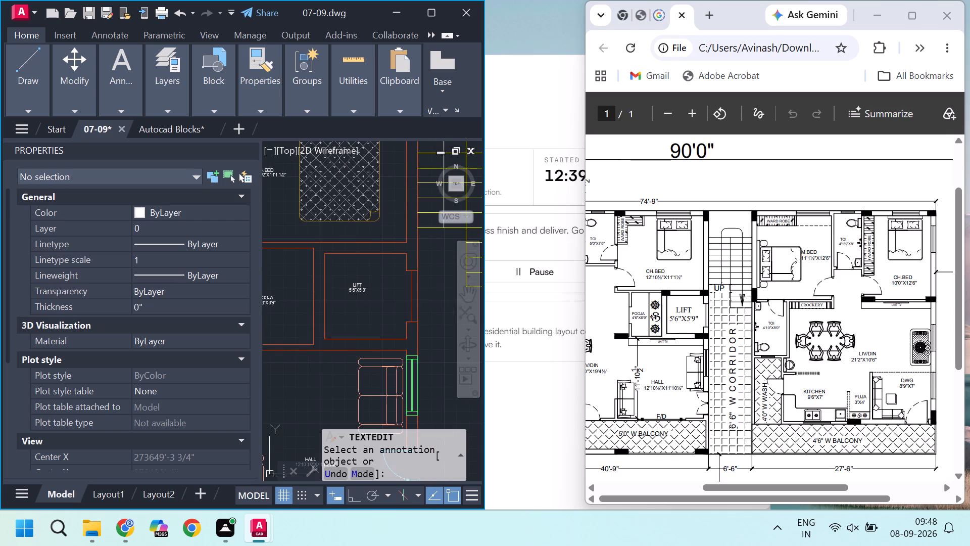
key(Escape)
key(Escape)
key(Escape)
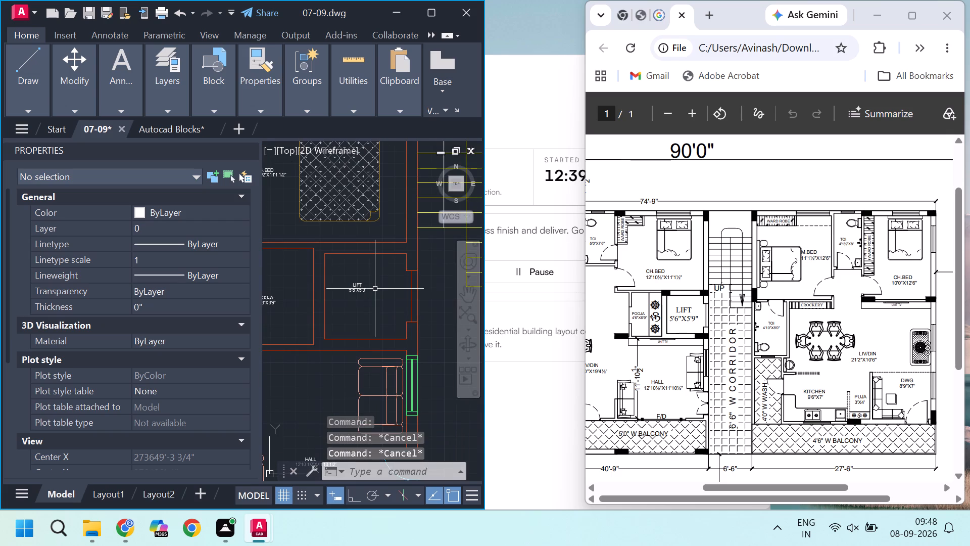
Set the text height of both LIFT label lines, the name and the size, to 5".
scroll(375, 289, up, 1)
click(318, 268)
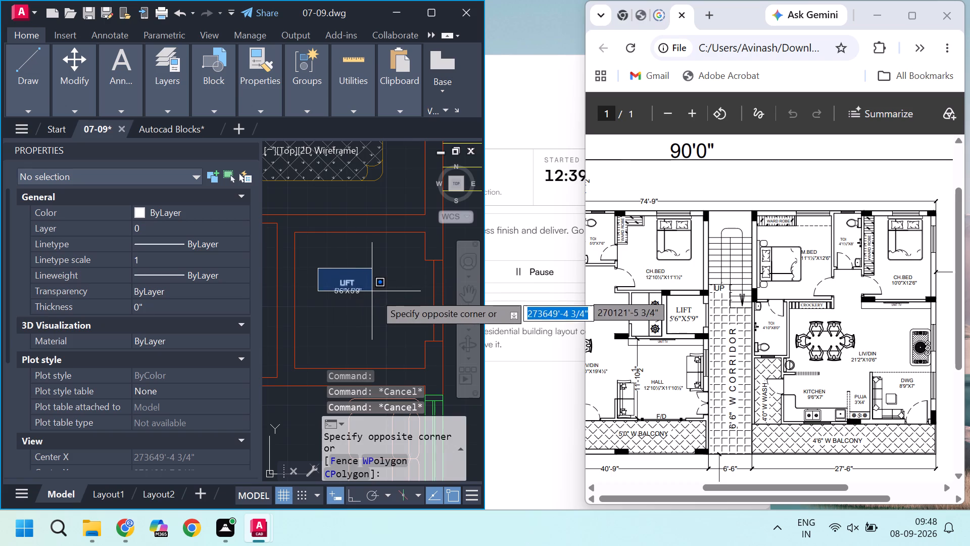
click(379, 302)
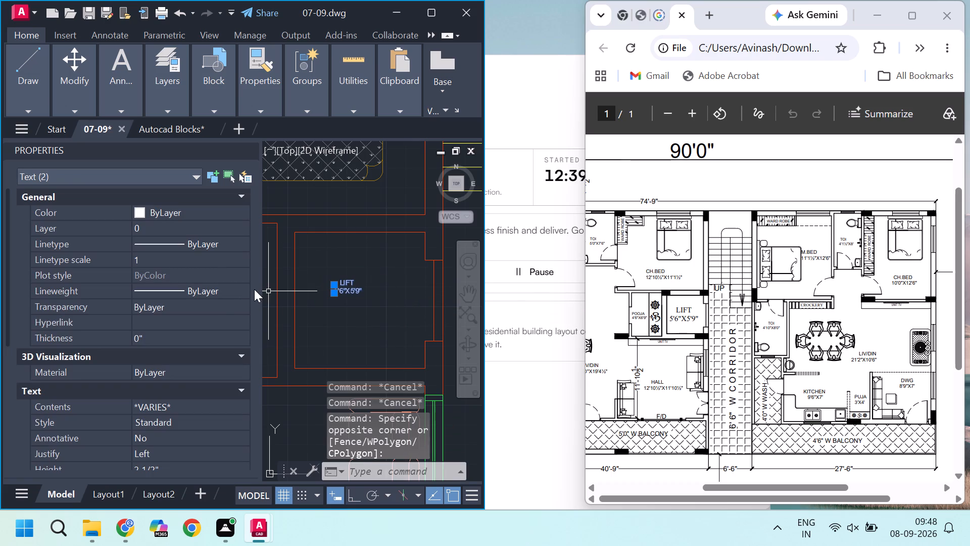
scroll(215, 383, down, 1)
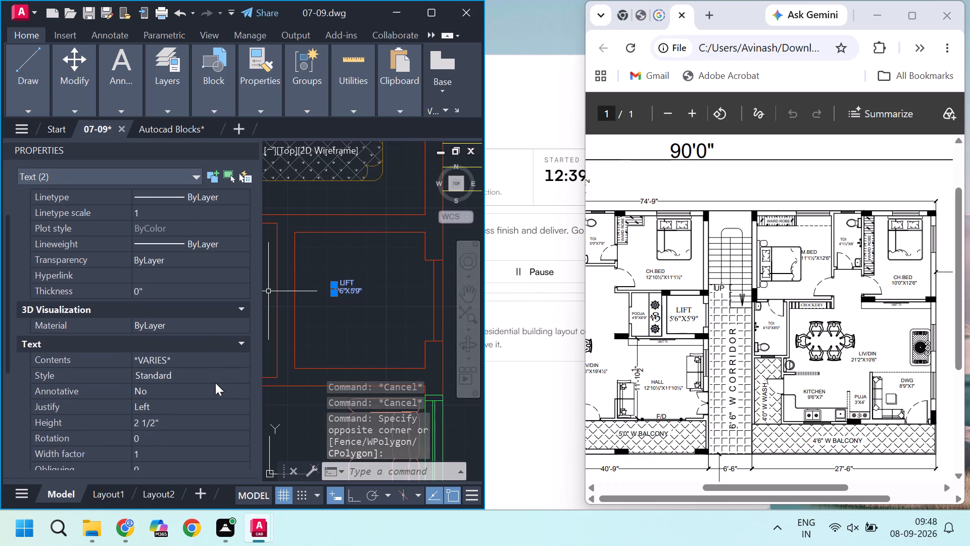
scroll(169, 424, down, 2)
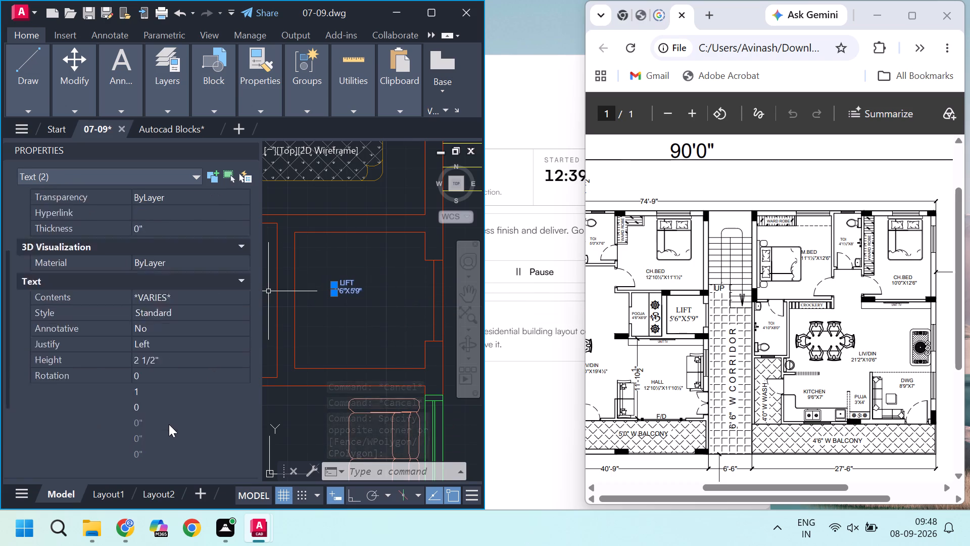
scroll(159, 379, up, 1)
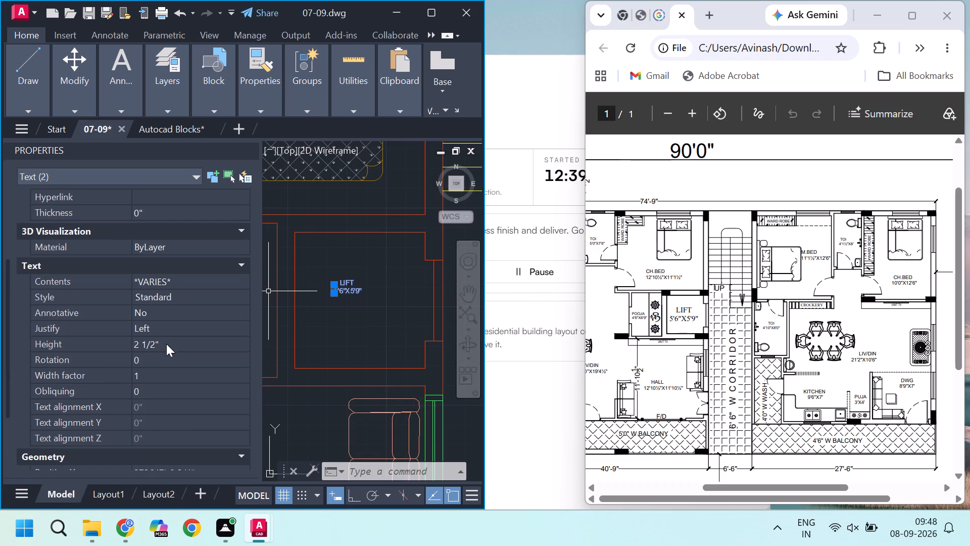
click(166, 344)
key(5)
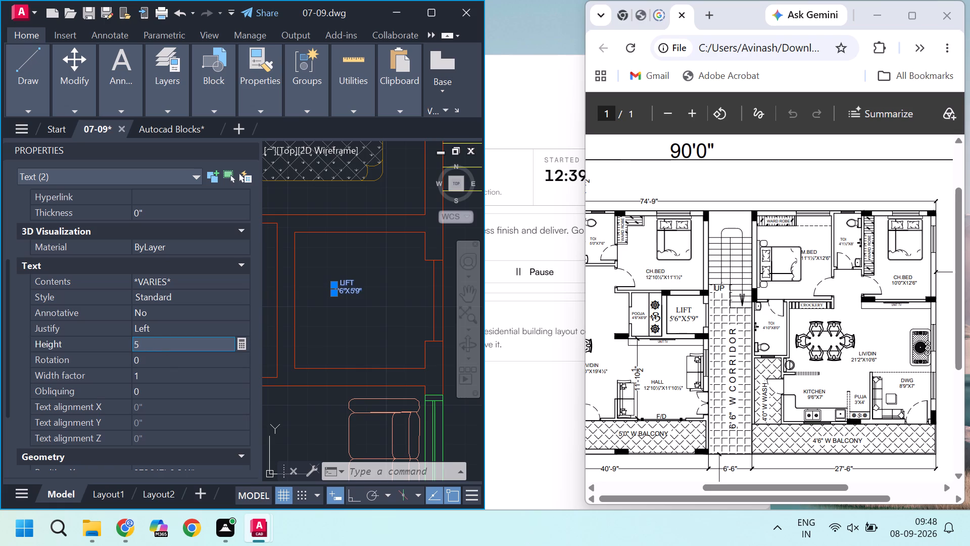
key(shift+quotedbl)
key(Return)
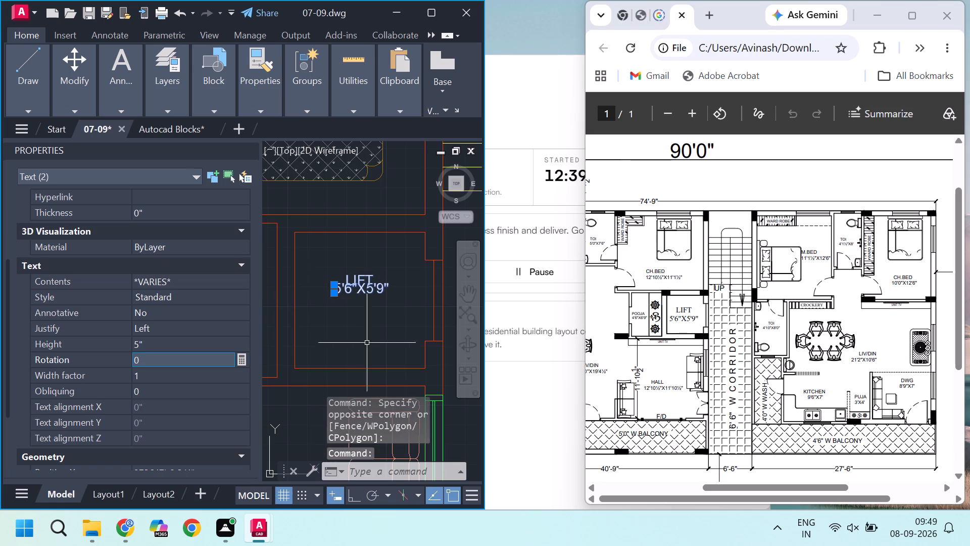
scroll(391, 285, up, 2)
key(Escape)
key(Escape)
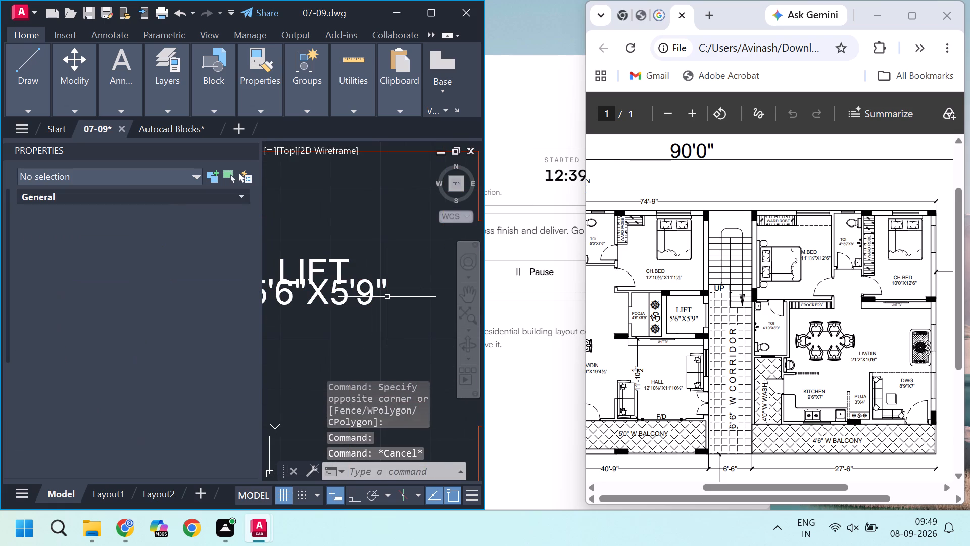
Move the LIFT name line straight up, with Ortho on, so it sits clear above its 5'6"X5'9" size line.
scroll(389, 297, down, 1)
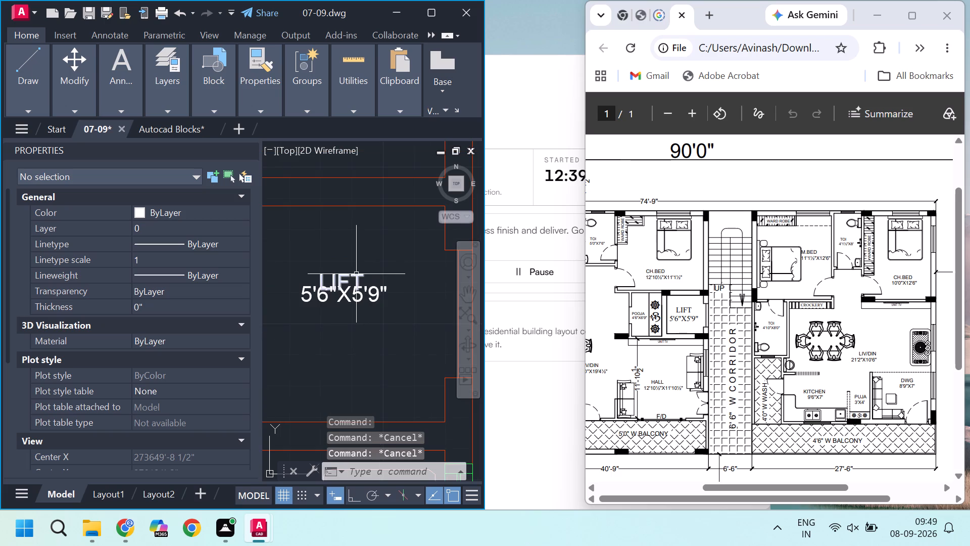
click(356, 274)
click(300, 291)
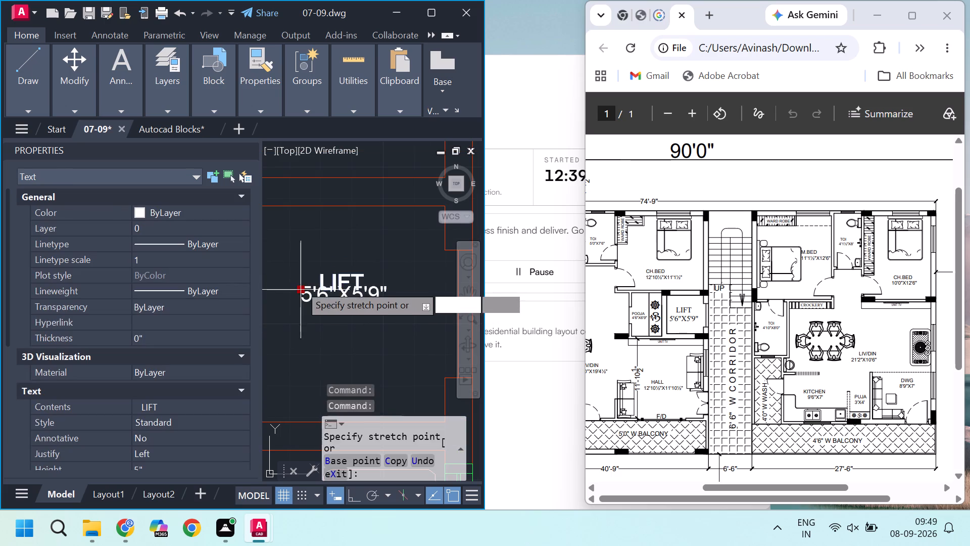
click(301, 269)
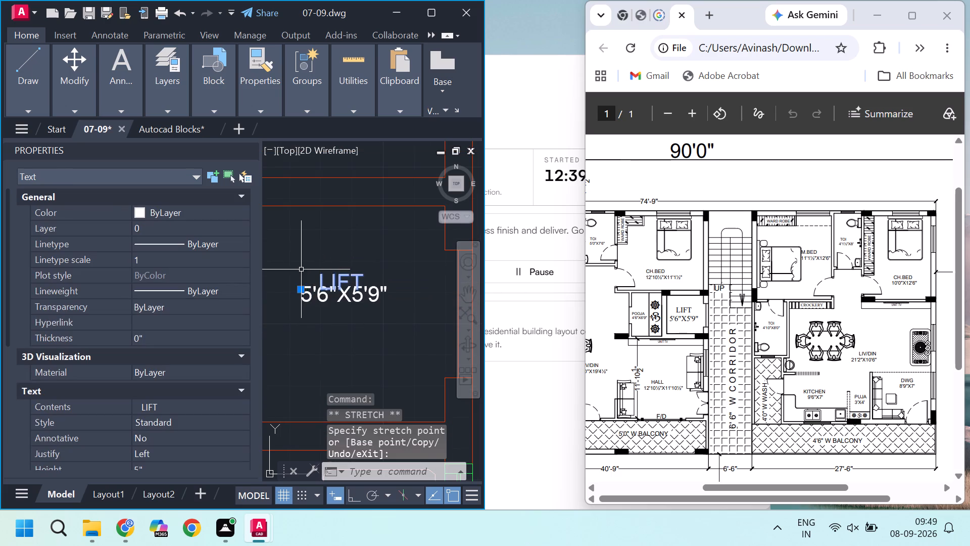
click(303, 290)
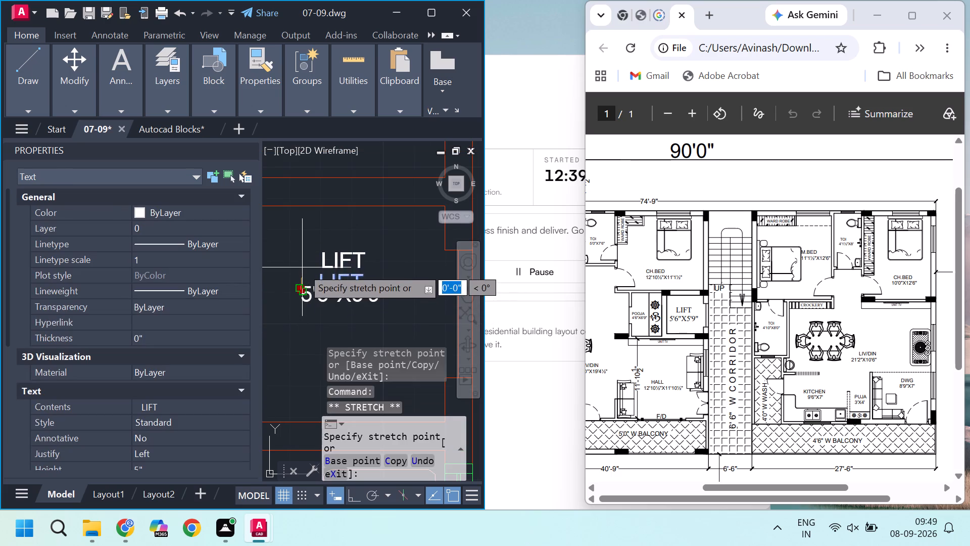
double_click(302, 267)
click(298, 291)
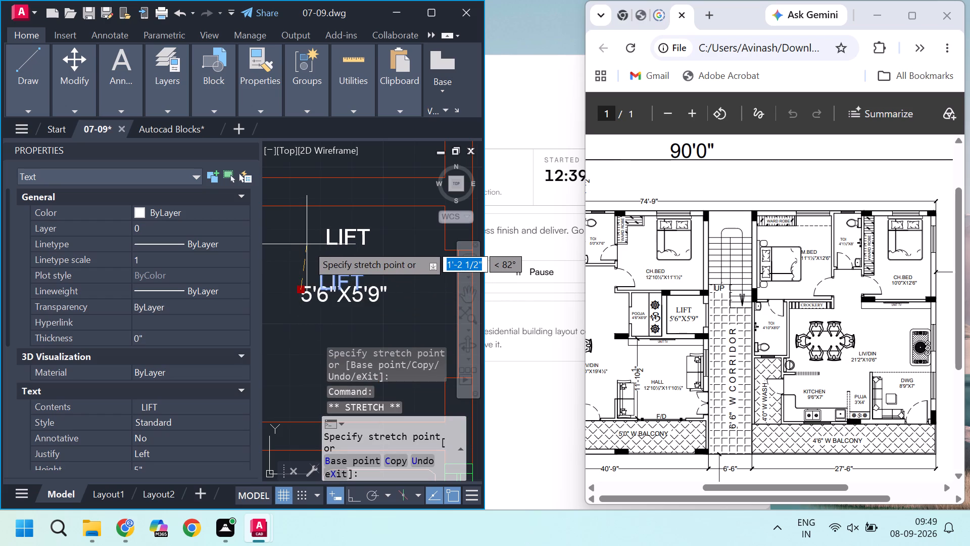
key(F8)
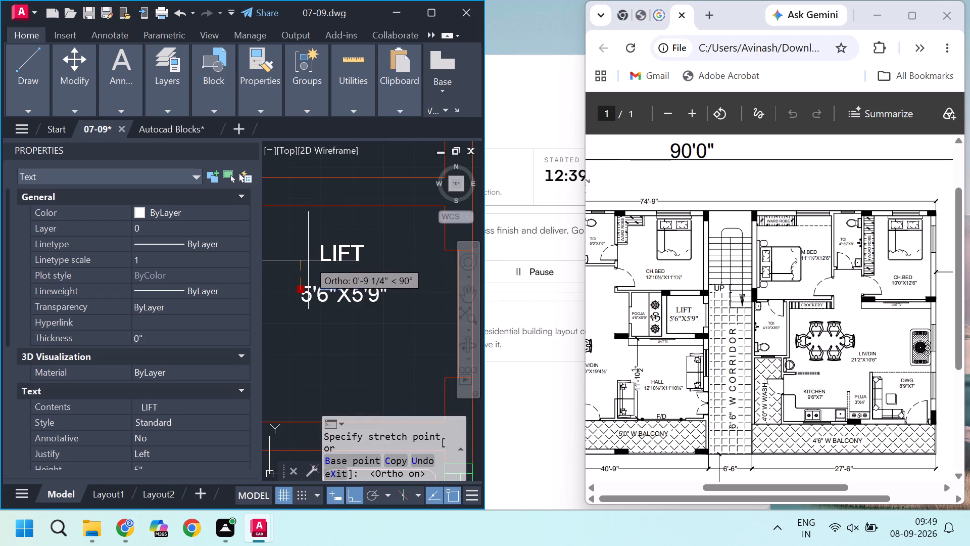
click(308, 263)
scroll(318, 277, up, 1)
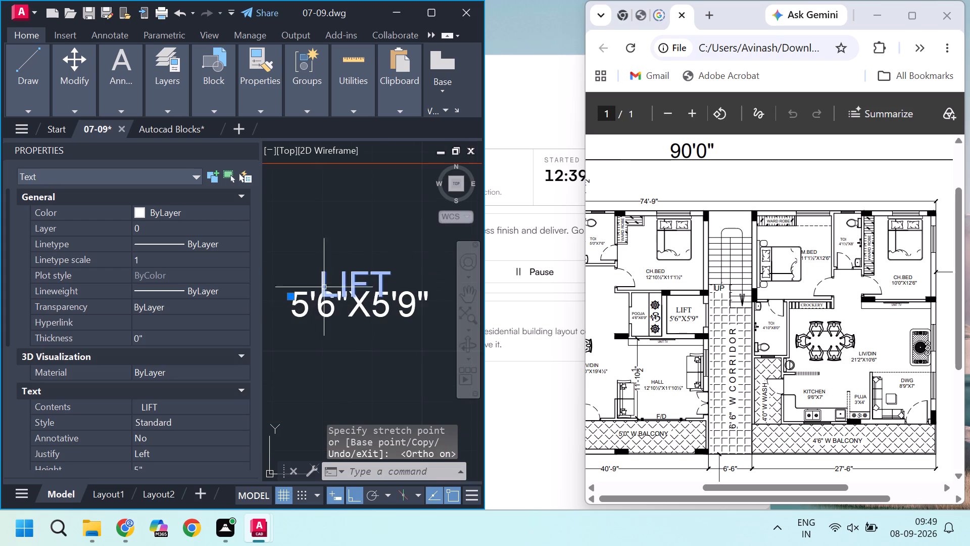
click(289, 296)
click(293, 255)
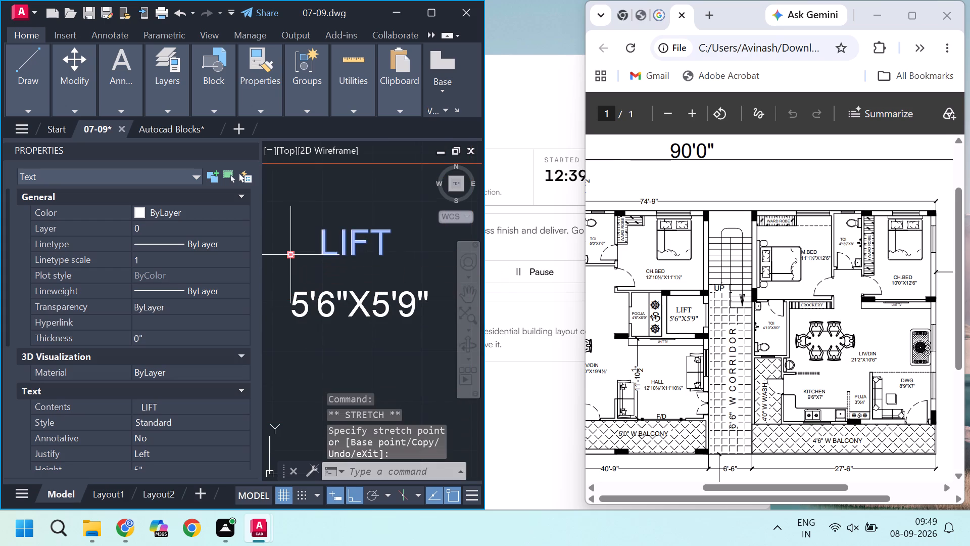
scroll(368, 325, down, 2)
key(Escape)
key(Escape)
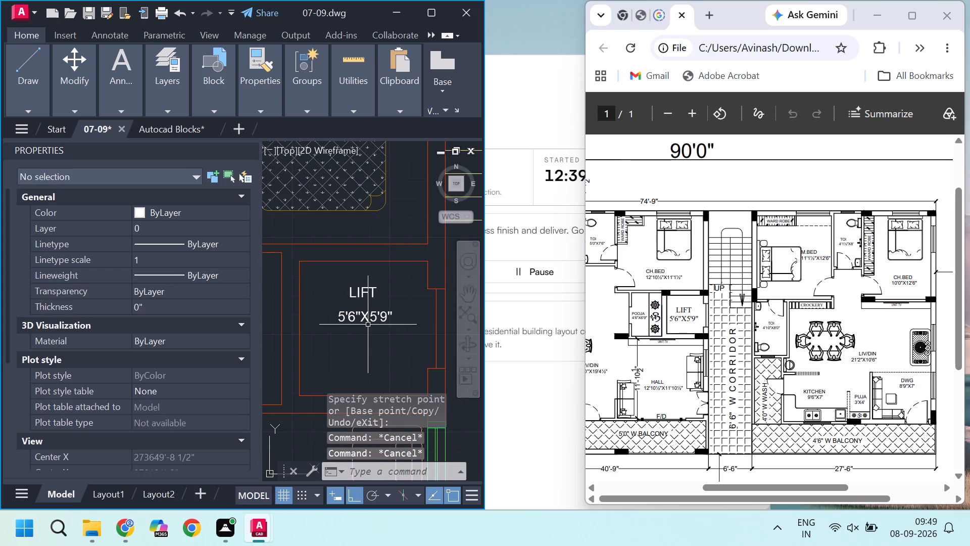
Examine the hall, its balcony and the opening between them for details still missing compared with the reference plan.
scroll(367, 299, down, 2)
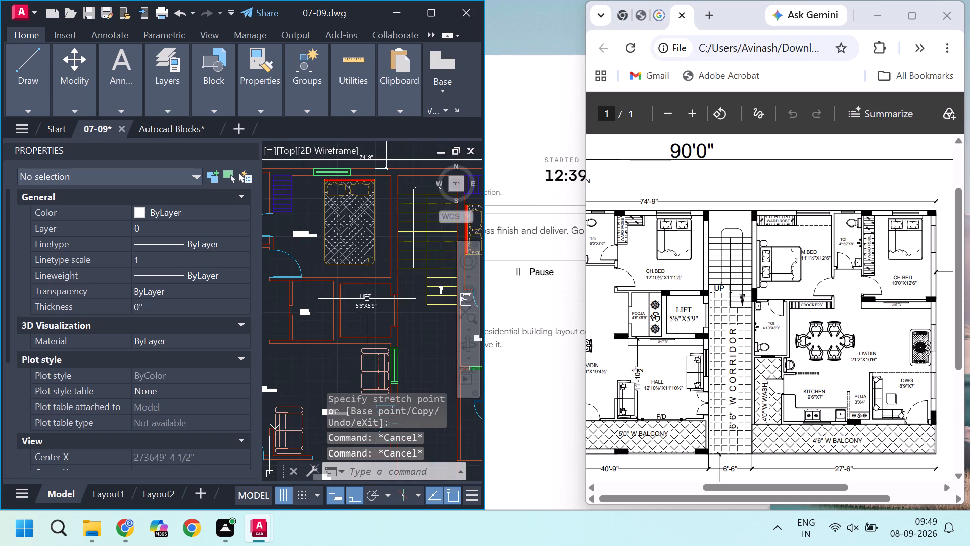
scroll(365, 311, down, 1)
scroll(353, 367, up, 3)
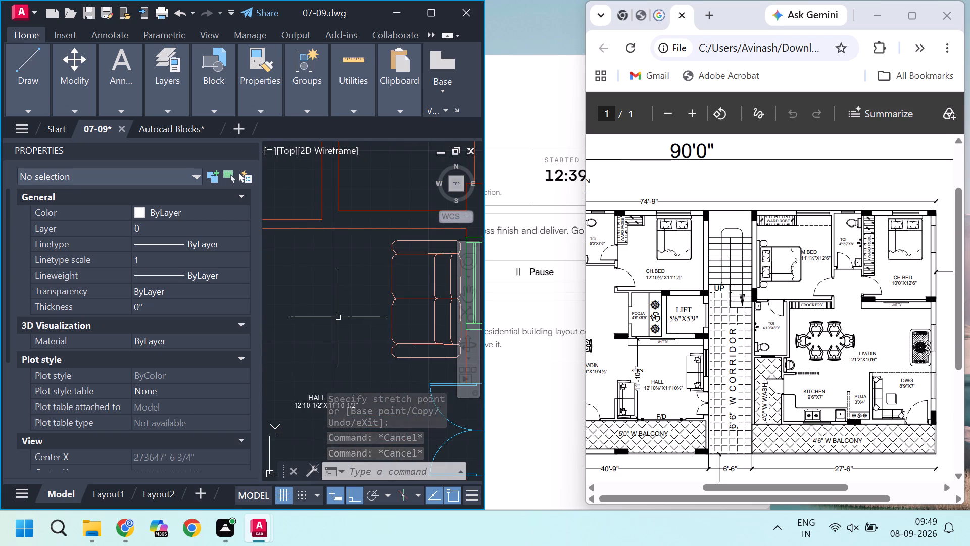
scroll(338, 317, down, 3)
middle_drag(331, 379, 334, 360)
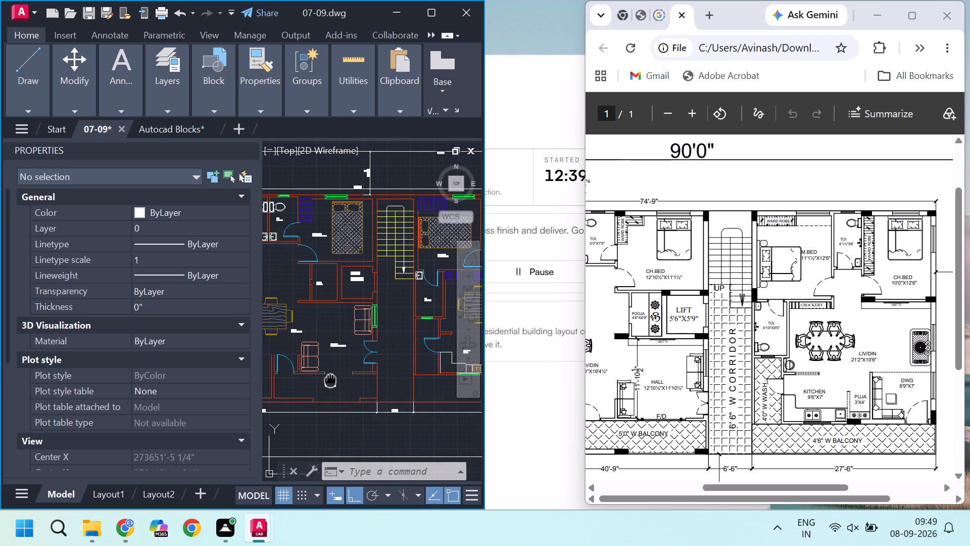
middle_drag(334, 360, 369, 304)
scroll(331, 339, up, 1)
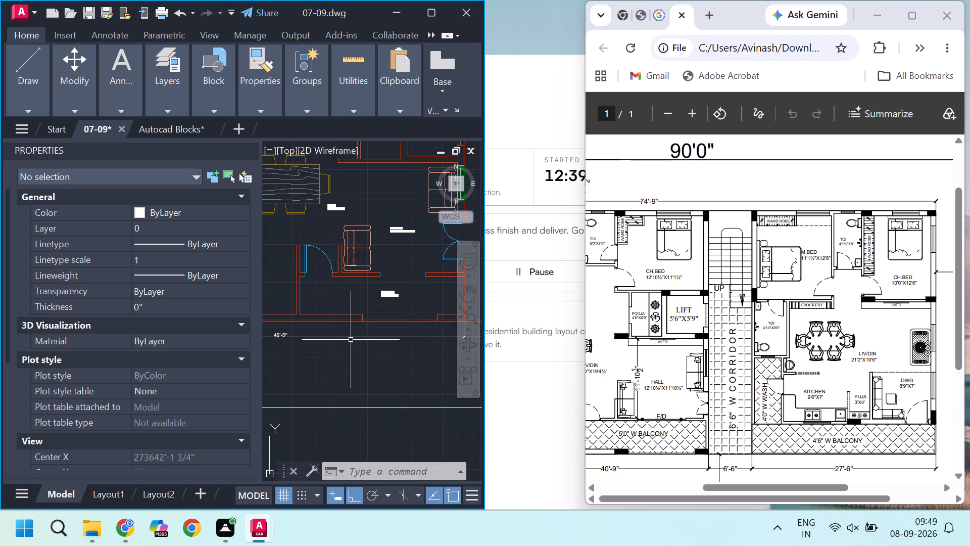
scroll(374, 353, down, 1)
scroll(369, 340, up, 1)
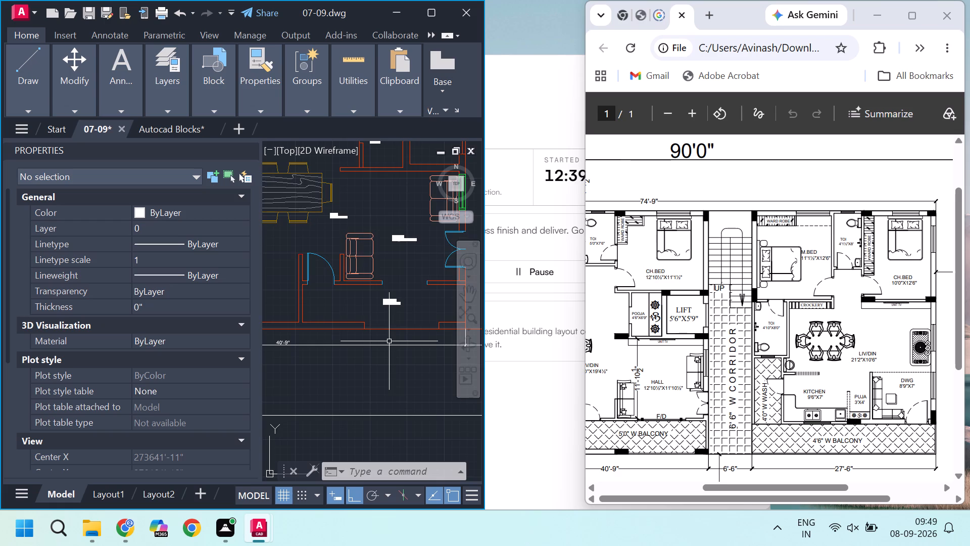
scroll(389, 341, down, 2)
scroll(387, 345, up, 1)
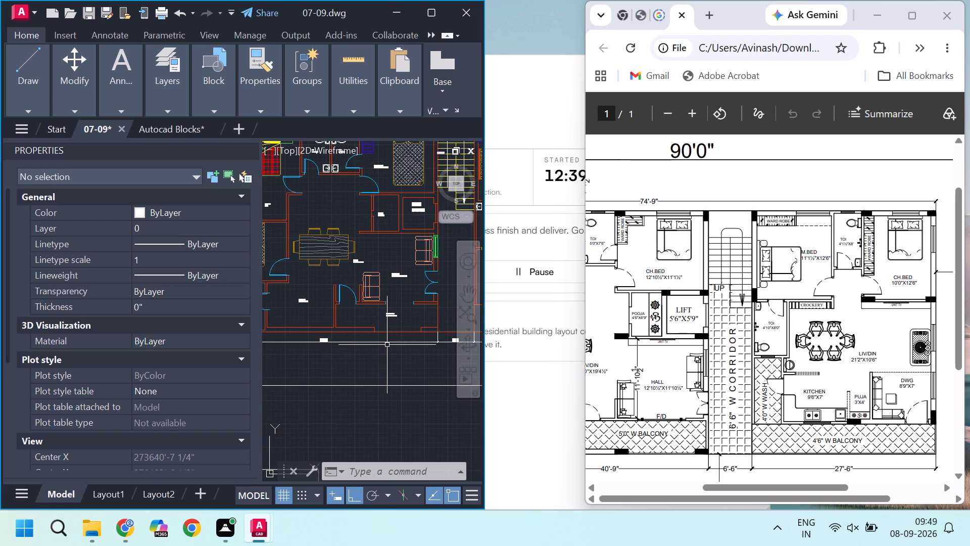
scroll(387, 345, down, 2)
scroll(415, 334, up, 3)
scroll(335, 332, up, 2)
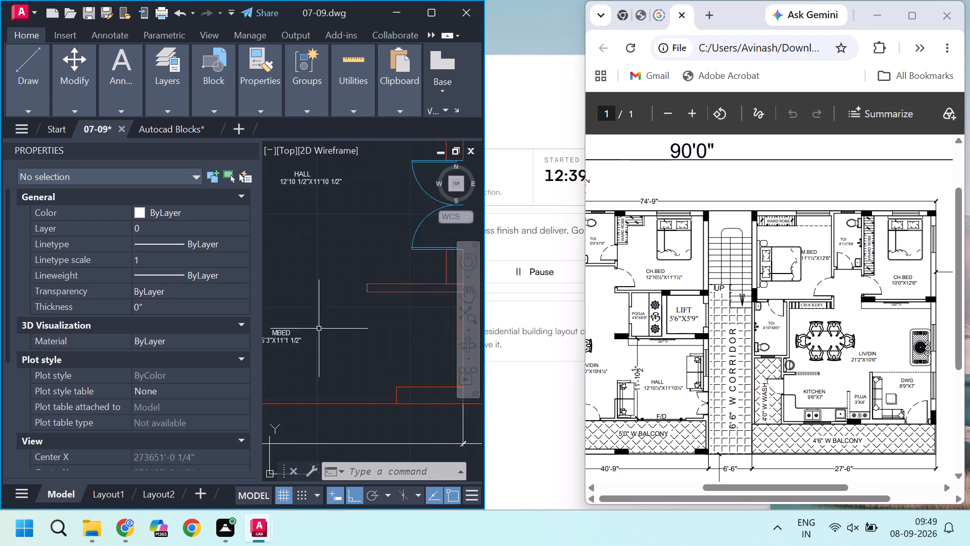
scroll(304, 326, up, 1)
middle_drag(317, 327, 379, 335)
scroll(382, 334, down, 2)
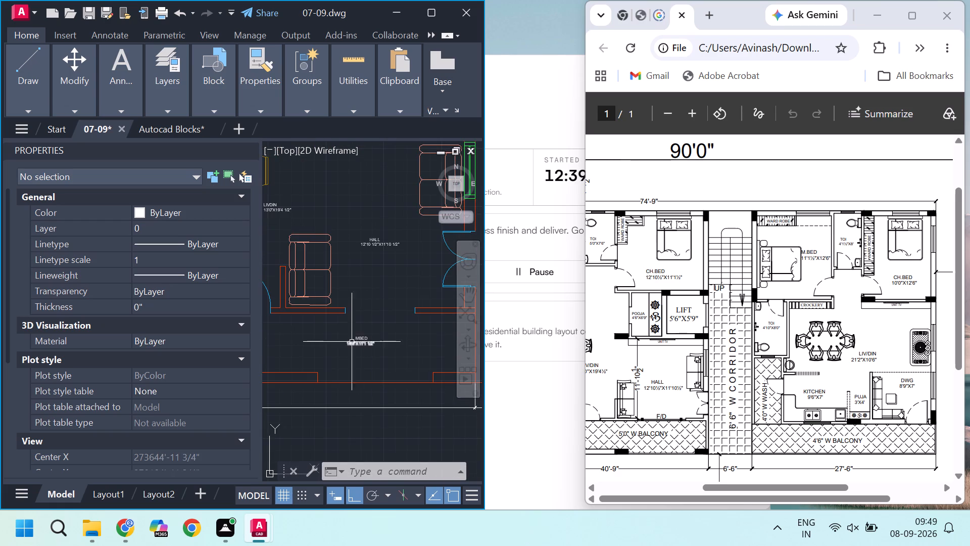
scroll(336, 342, up, 1)
scroll(358, 339, down, 2)
scroll(367, 337, up, 2)
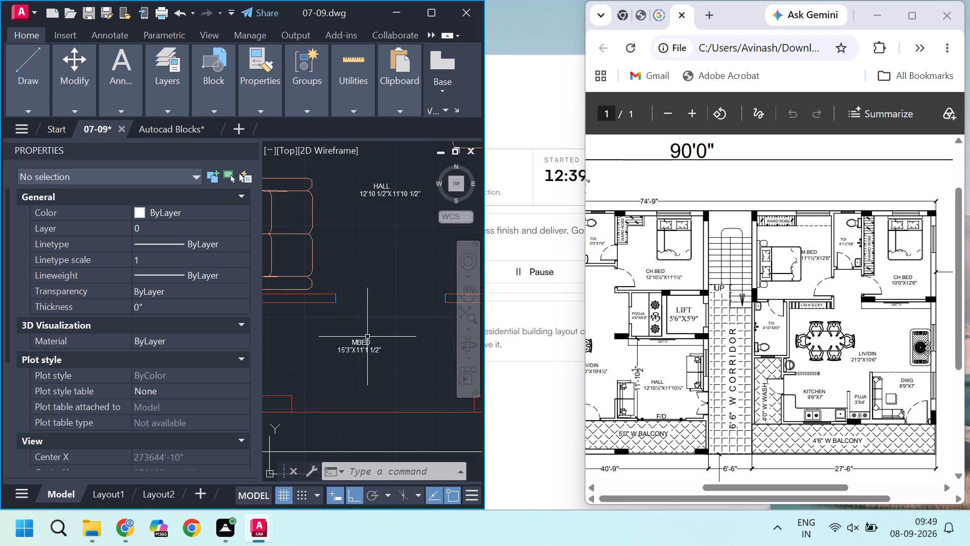
middle_drag(380, 320, 351, 329)
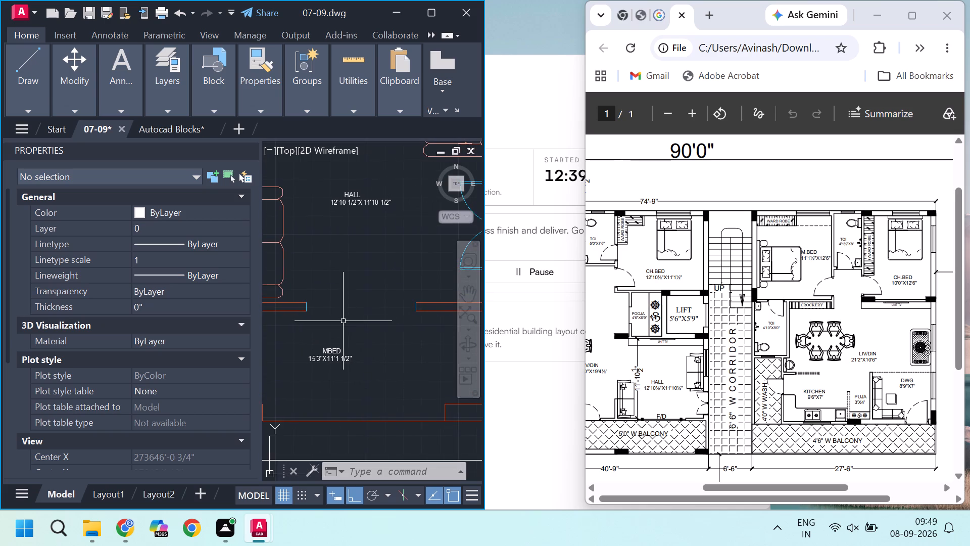
Draw a 5'-0" horizontal line across the opening between the hall and the balcony, along the wall's balcony-side face.
scroll(343, 321, up, 1)
middle_drag(343, 321, 355, 349)
key(l)
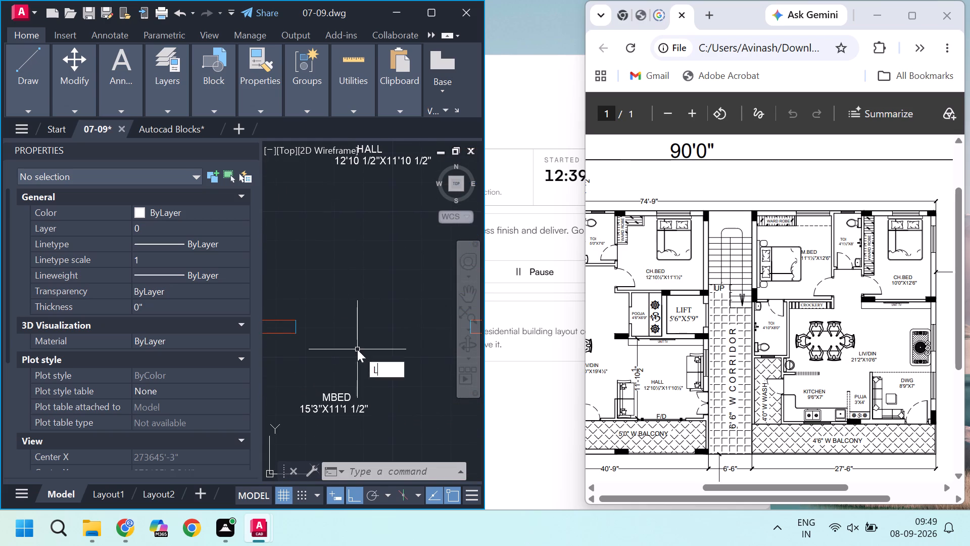
key(Return)
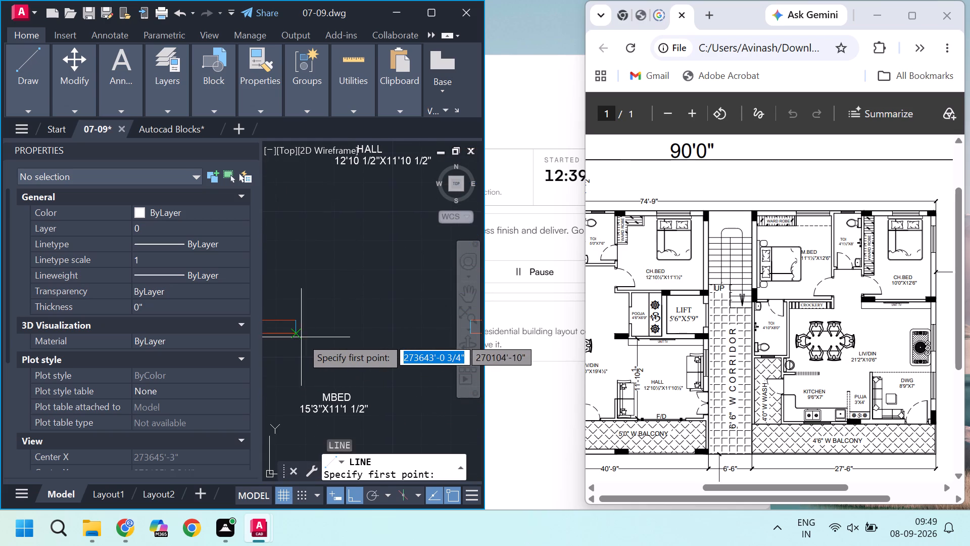
click(300, 337)
scroll(300, 337, down, 3)
scroll(318, 334, up, 3)
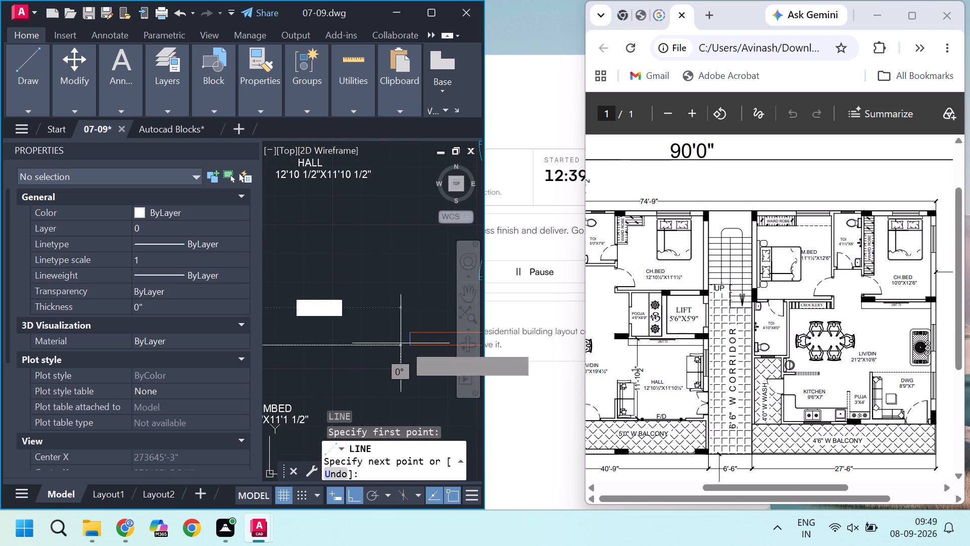
click(408, 345)
scroll(403, 350, down, 2)
key(Escape)
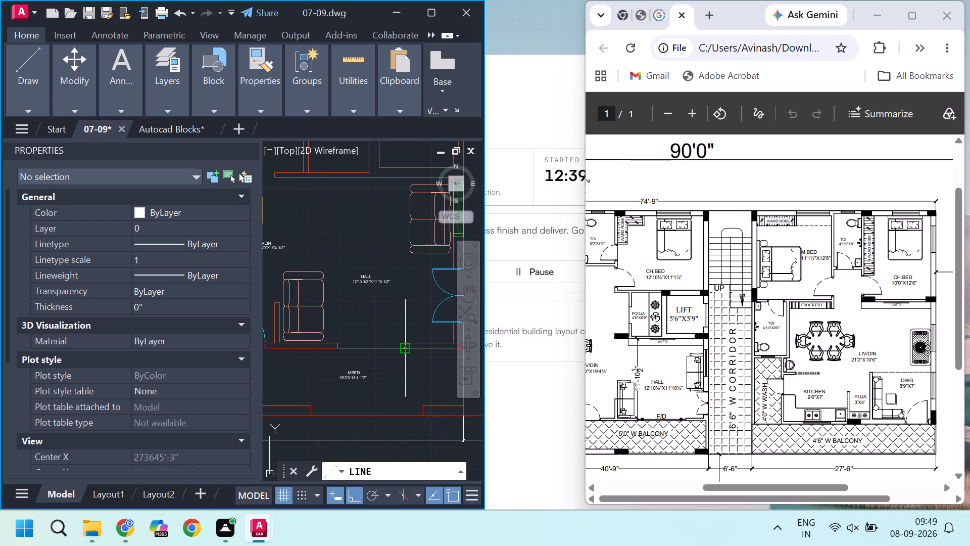
key(Escape)
Offset the opening line toward the hall by about 1 1/4", and offset that copy again by about 1".
scroll(402, 350, up, 2)
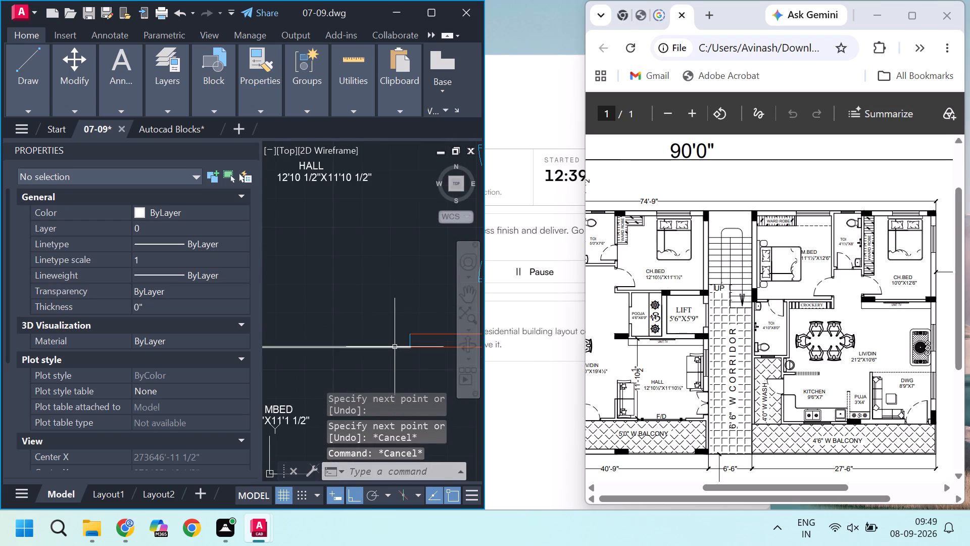
click(395, 347)
scroll(394, 346, up, 2)
key(o)
key(Return)
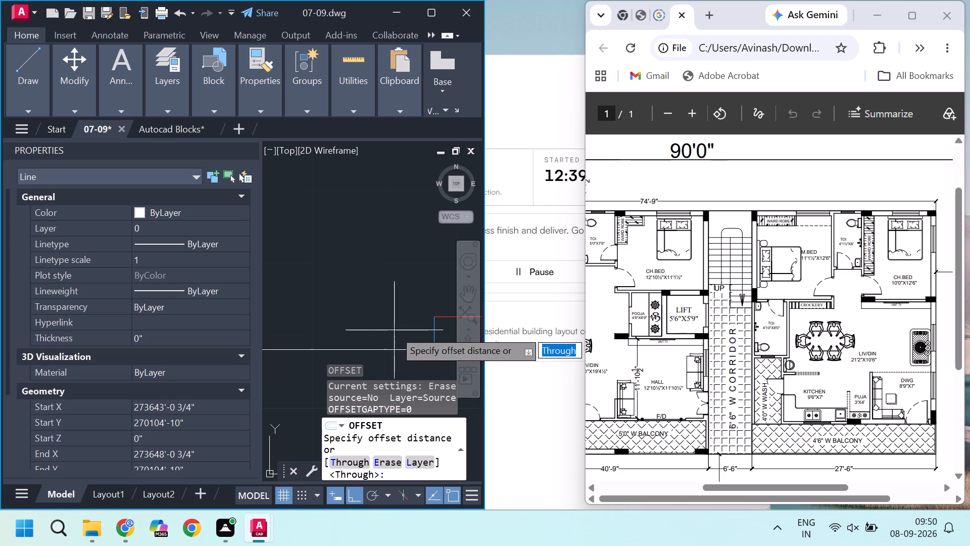
key(Return)
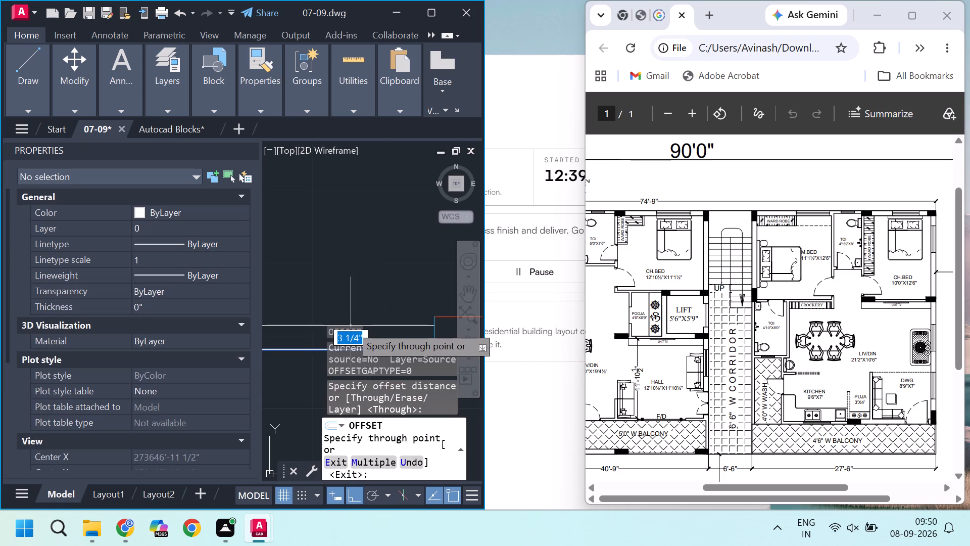
middle_drag(351, 326, 332, 216)
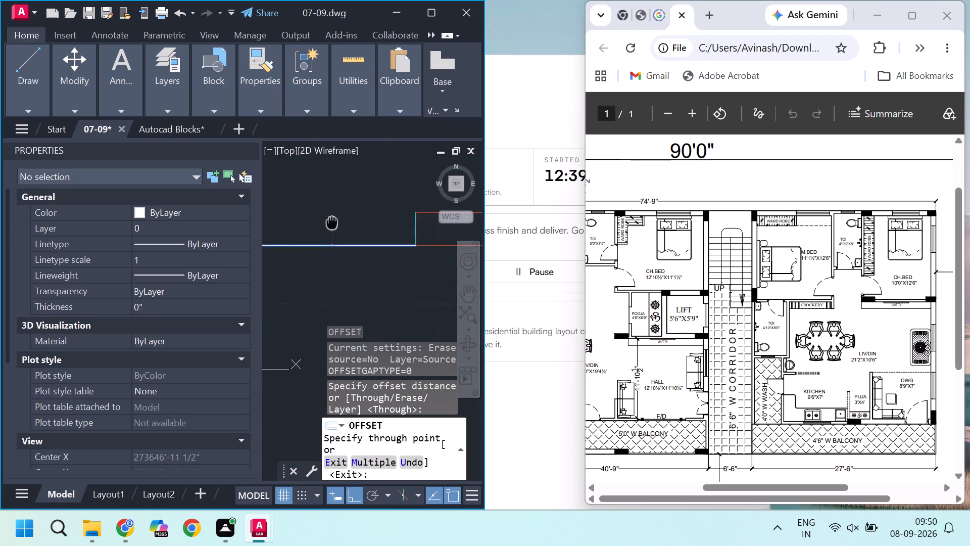
middle_drag(332, 216, 332, 207)
scroll(332, 207, up, 2)
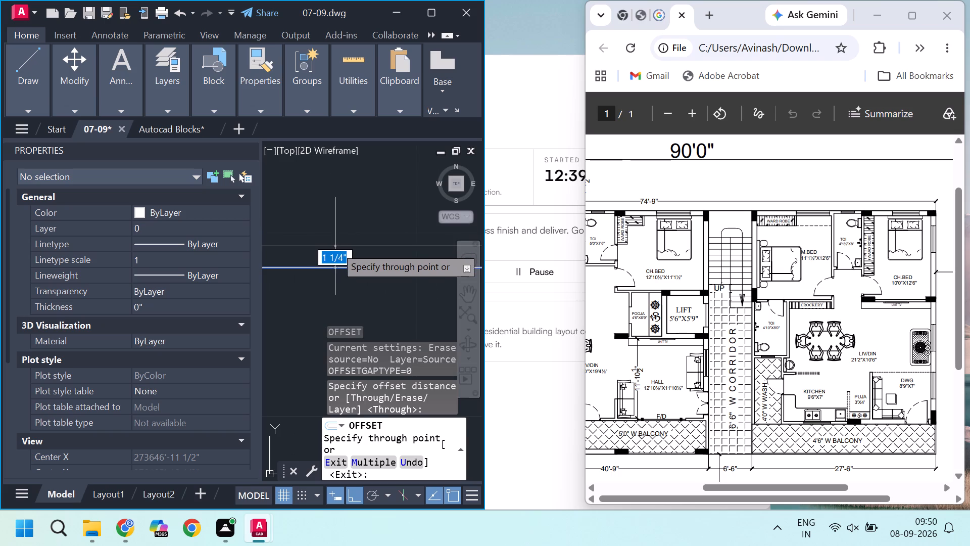
click(335, 246)
scroll(335, 246, down, 1)
click(335, 246)
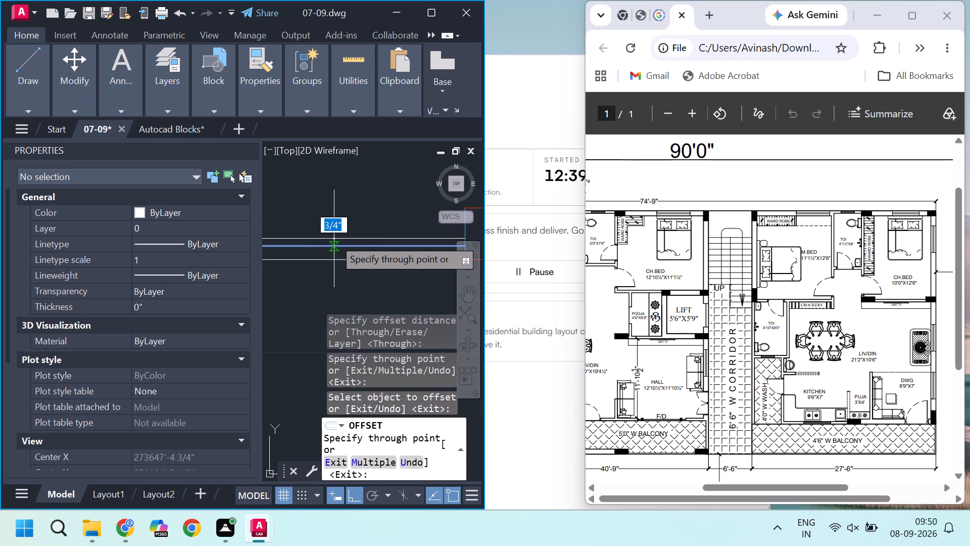
click(334, 236)
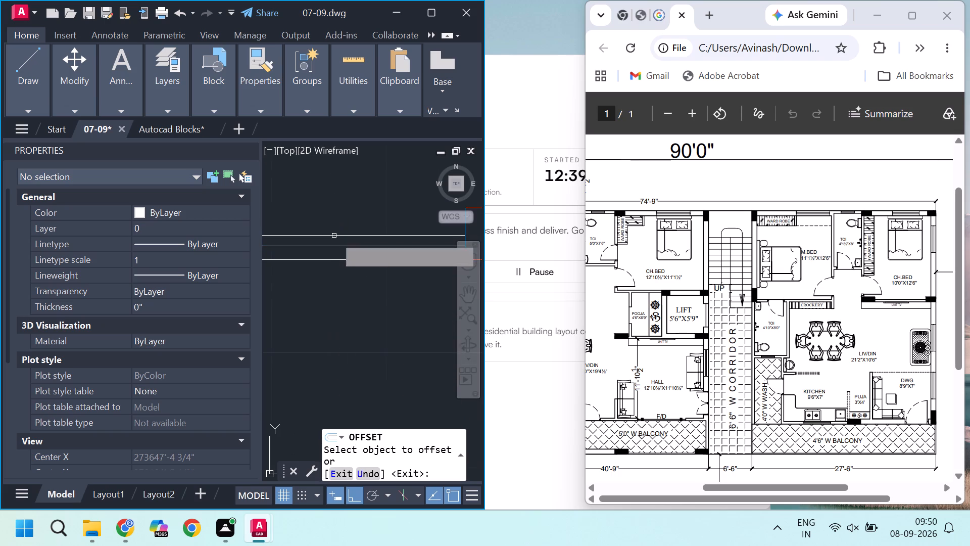
scroll(334, 236, down, 5)
key(Escape)
key(Escape)
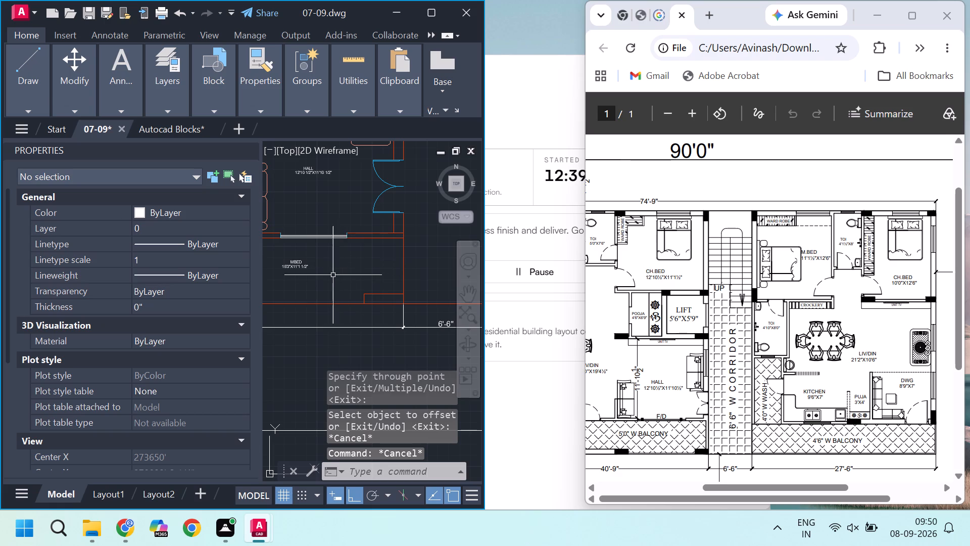
Delete both lines of the stray MBED 15'3"X11'1 1/2" label on the balcony below the hall.
middle_drag(314, 275, 419, 269)
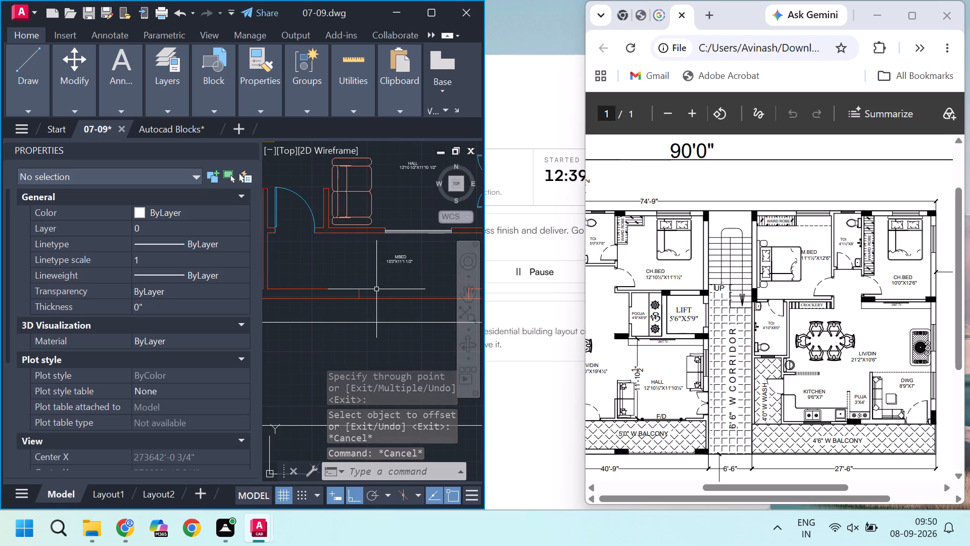
scroll(383, 264, up, 2)
scroll(368, 270, down, 1)
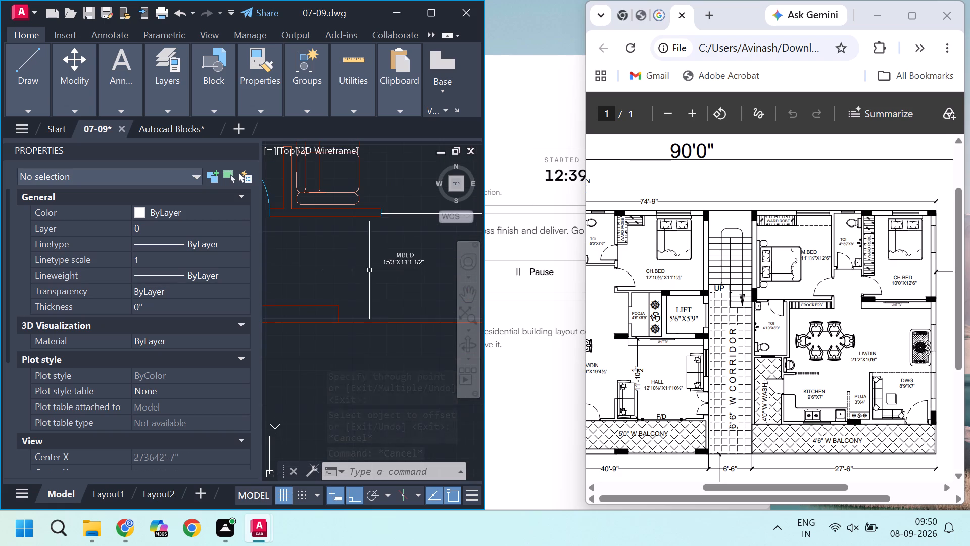
scroll(390, 251, up, 1)
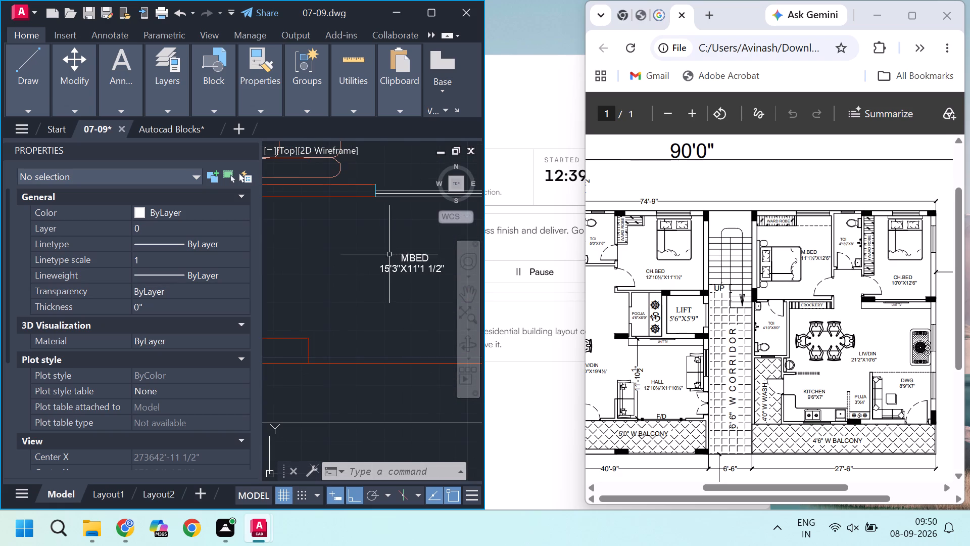
click(379, 242)
click(446, 289)
key(Delete)
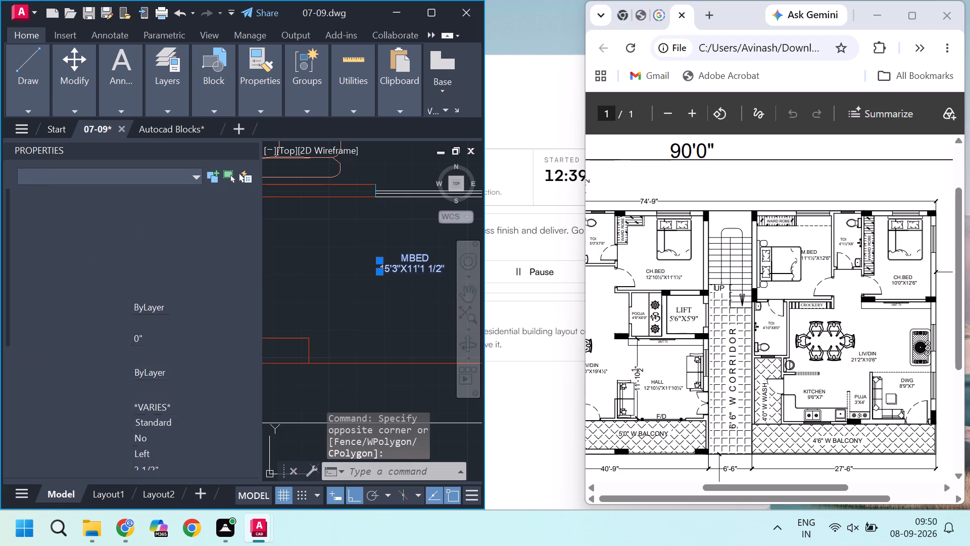
Add the multiline text 5'0" W BALCONY on the balcony below the hall, just under the wall opening.
scroll(299, 279, down, 1)
middle_drag(304, 272, 363, 289)
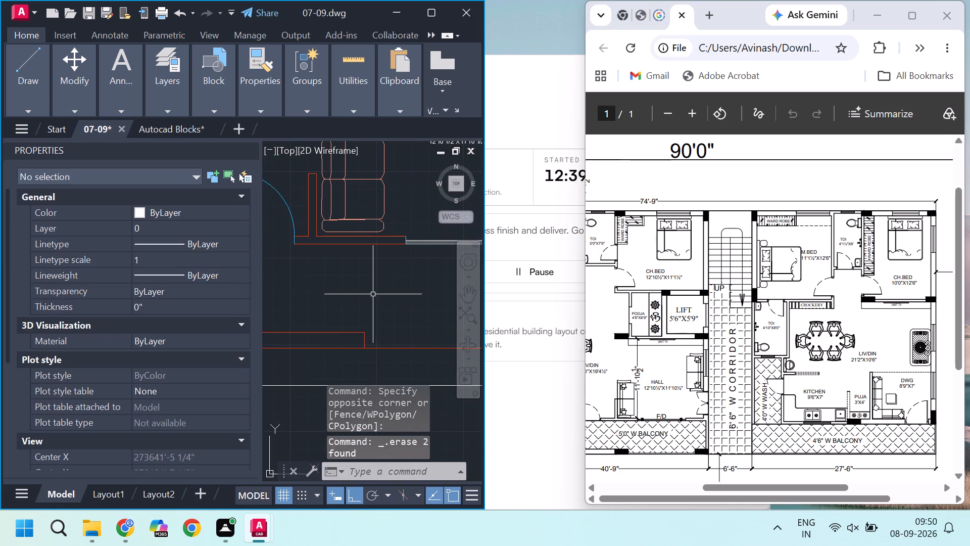
scroll(373, 294, down, 2)
scroll(377, 294, up, 1)
text(MT)
key(Return)
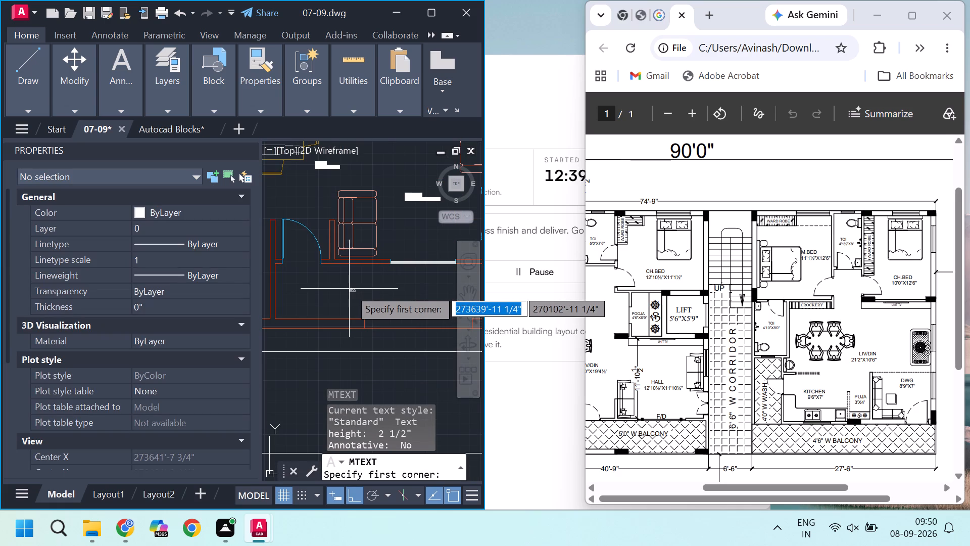
scroll(349, 289, up, 1)
click(335, 276)
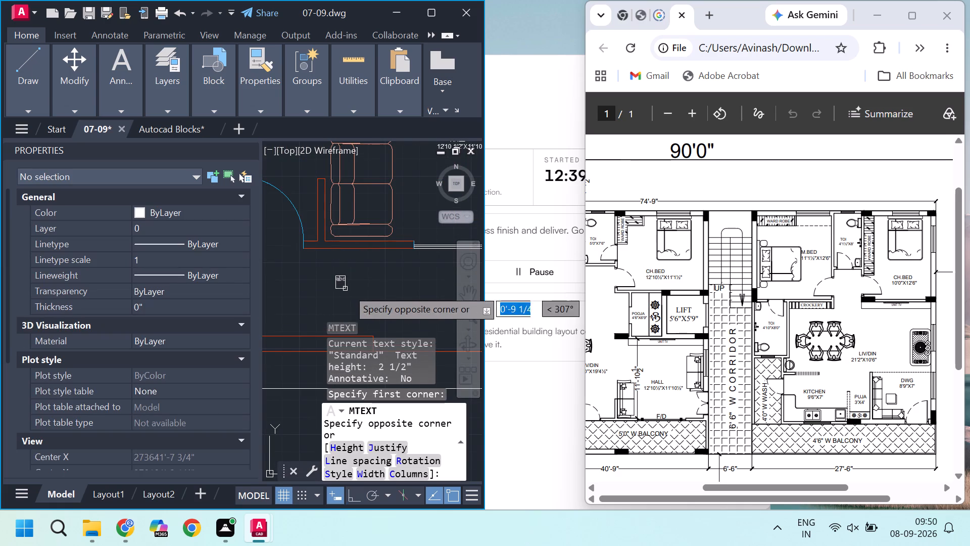
scroll(413, 299, down, 1)
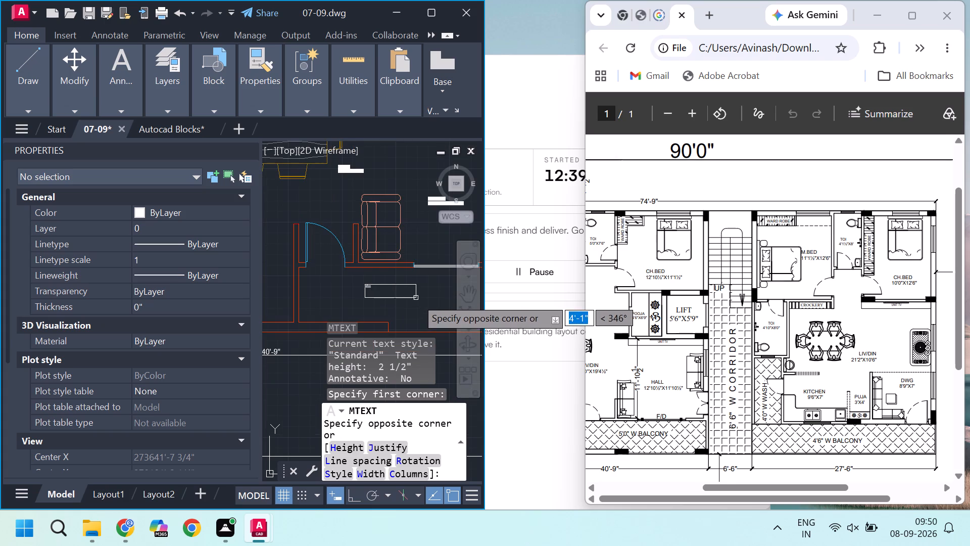
middle_drag(416, 298, 387, 298)
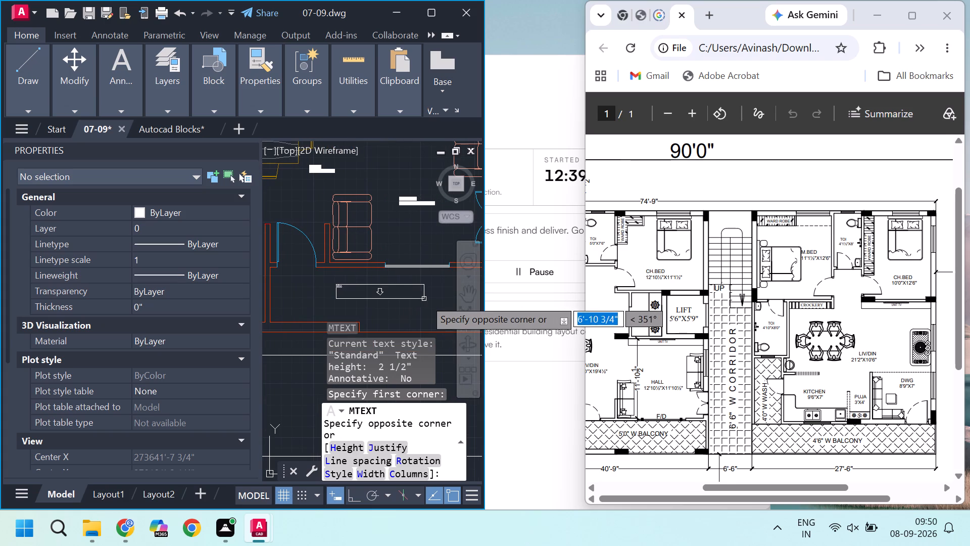
click(427, 299)
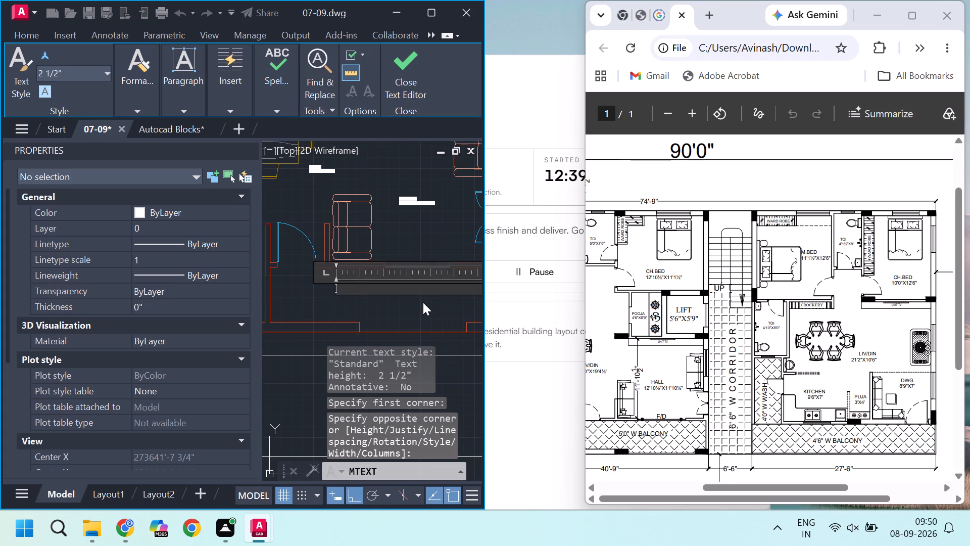
key(5)
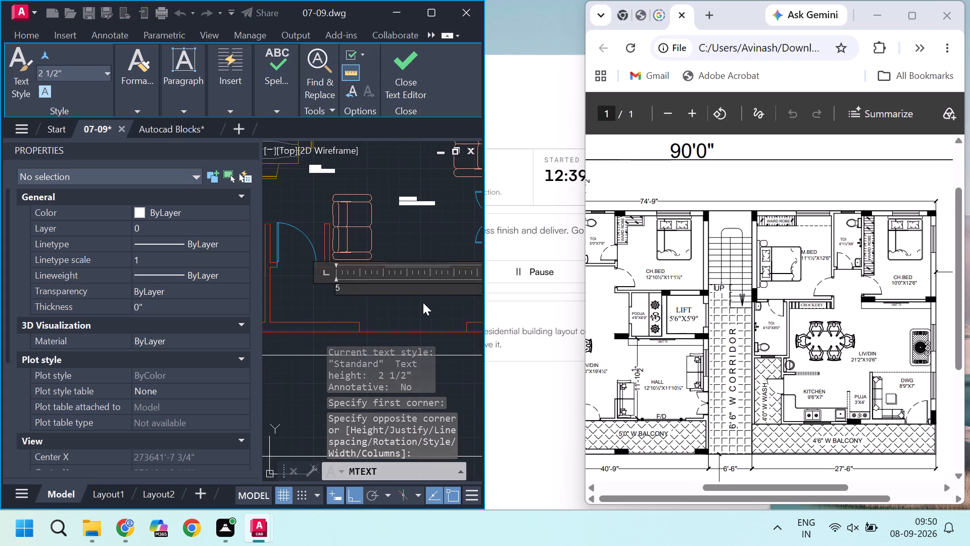
key(apostrophe)
key(0)
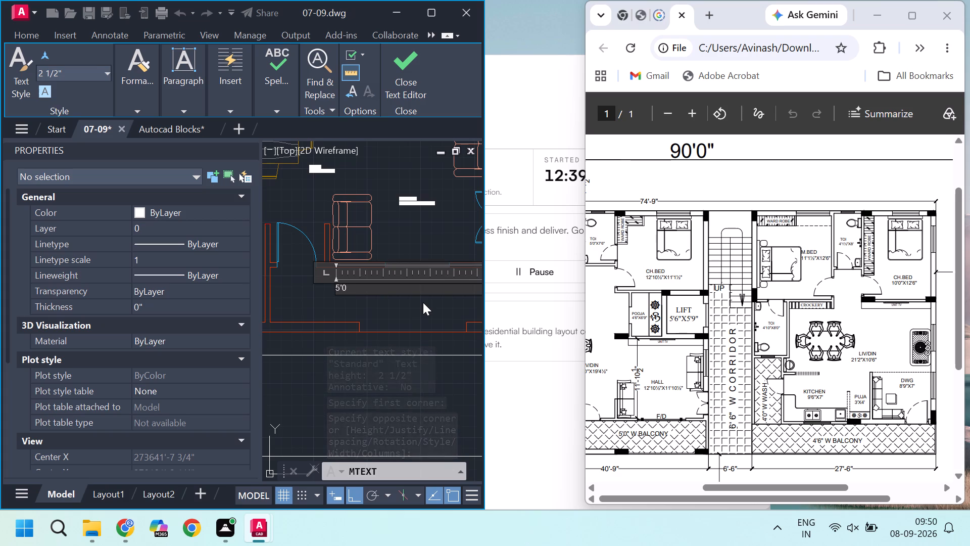
key(shift+quotedbl)
key(space)
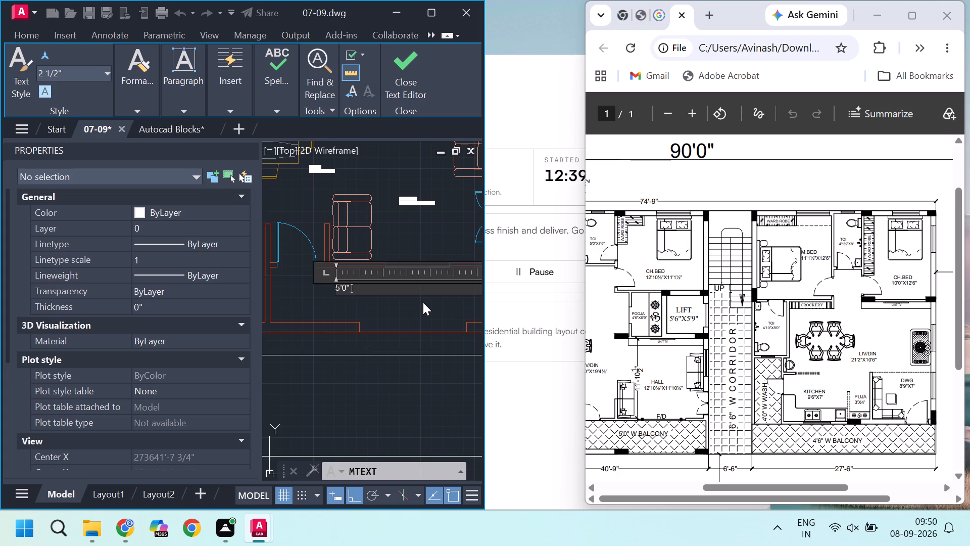
text(W)
key(space)
text(BALCONY)
click(423, 302)
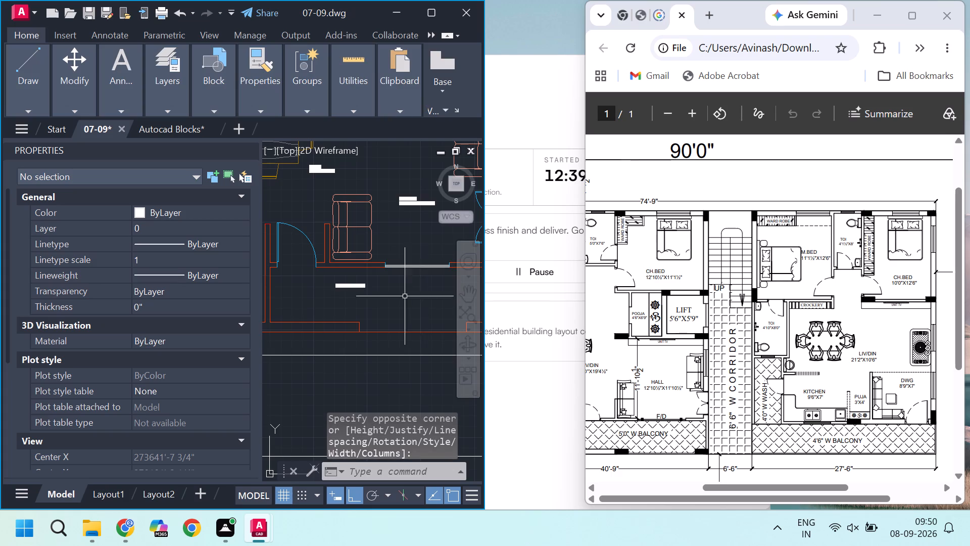
Set the text height of the 5'0" W BALCONY label to 5".
scroll(363, 293, up, 2)
click(339, 274)
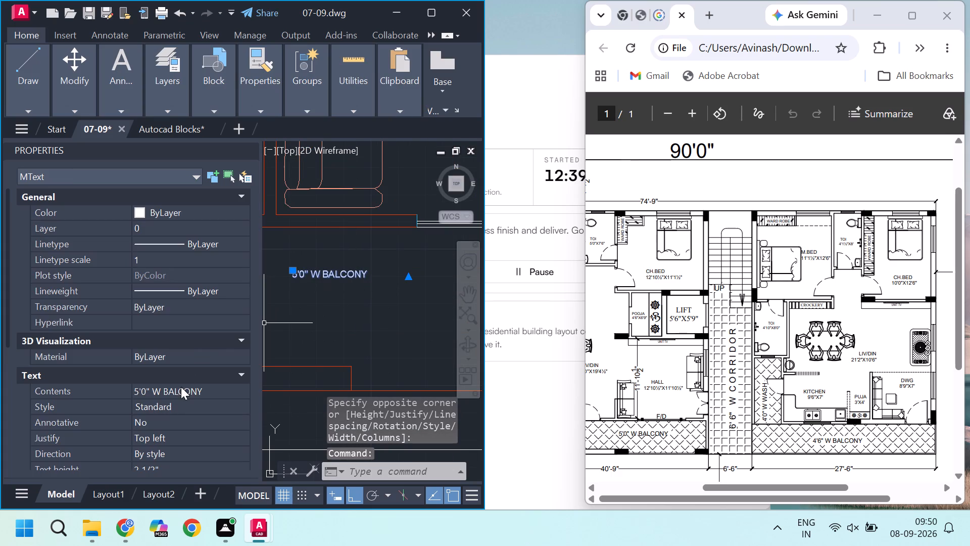
scroll(181, 399, down, 1)
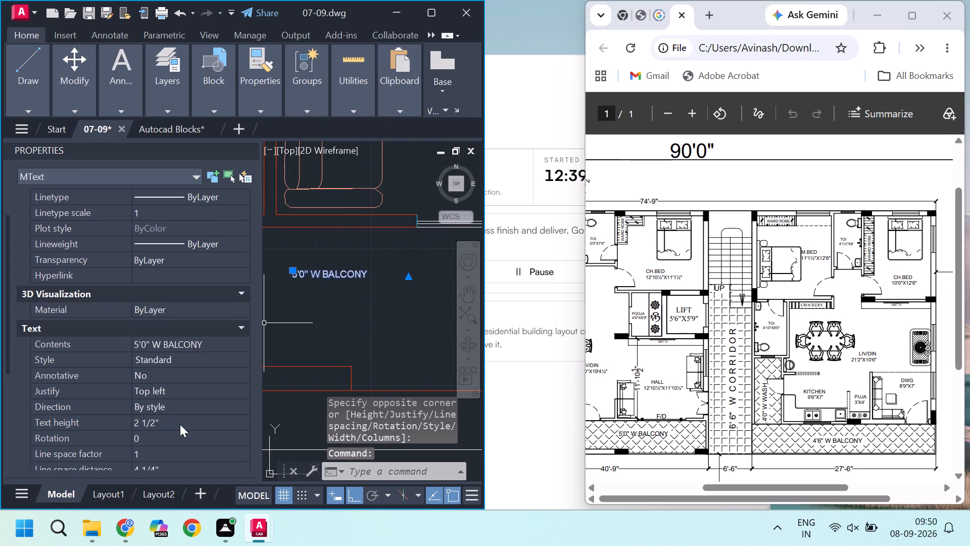
click(167, 419)
key(5)
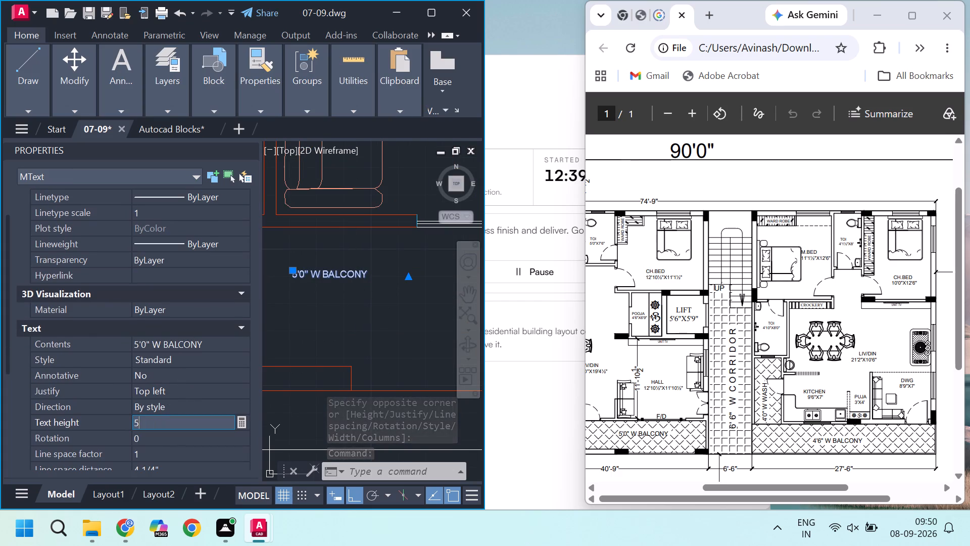
key(shift+quotedbl)
click(367, 352)
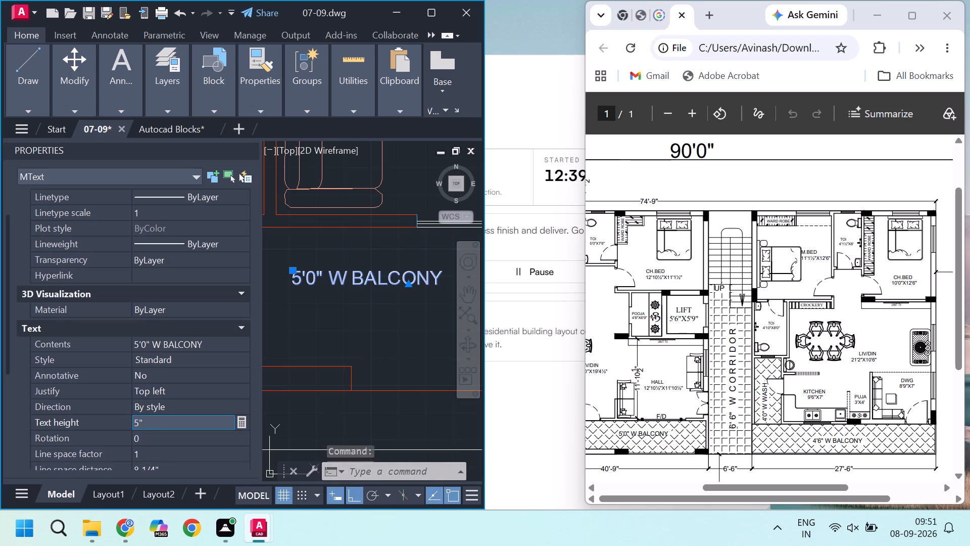
key(Escape)
key(Escape)
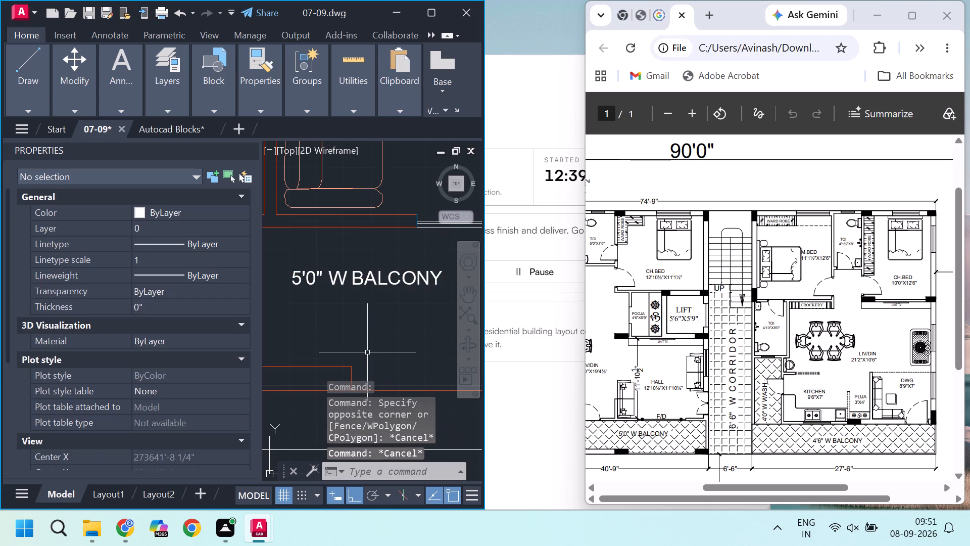
Copy the 5'0" W BALCONY label and paste it on the balcony below the kitchen.
scroll(367, 352, down, 2)
middle_click(416, 353)
scroll(359, 353, down, 4)
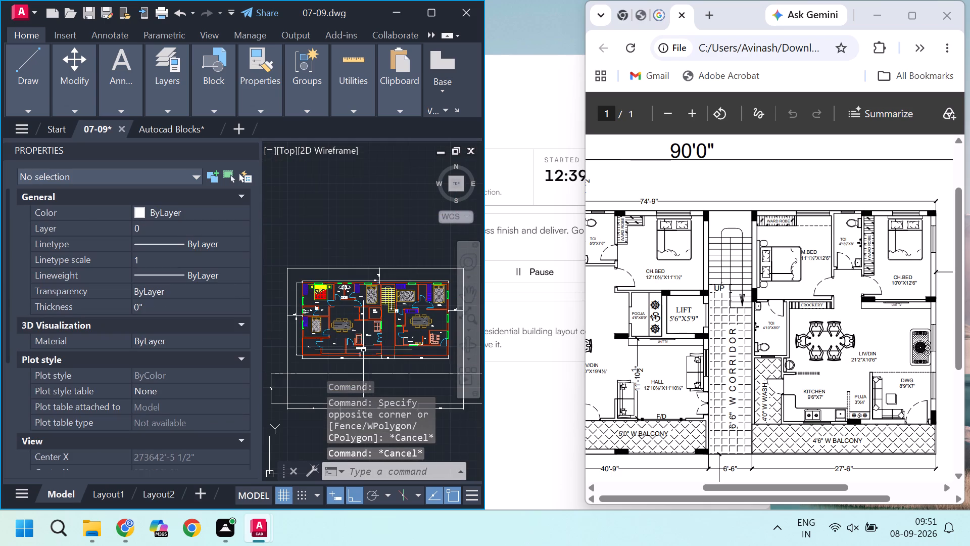
scroll(400, 350, up, 1)
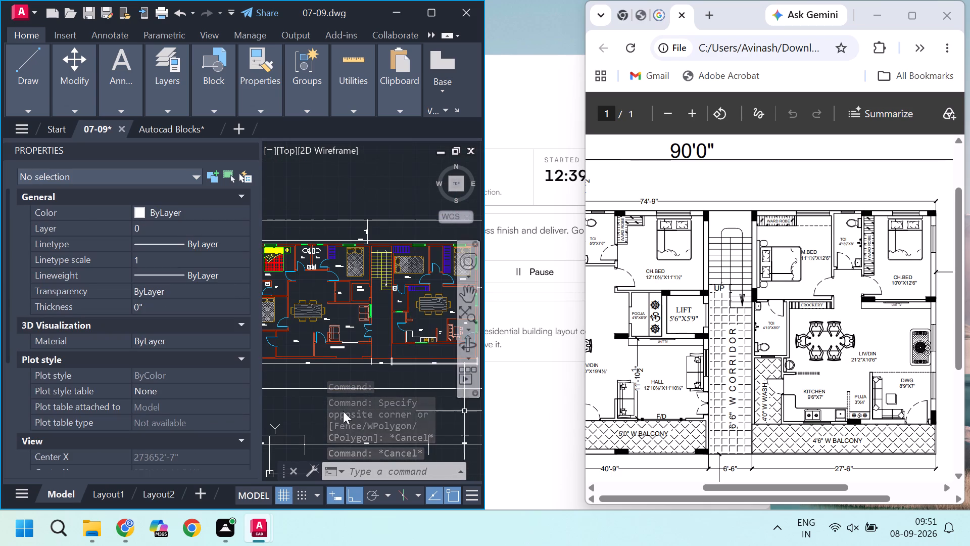
scroll(367, 398, down, 1)
scroll(351, 352, up, 2)
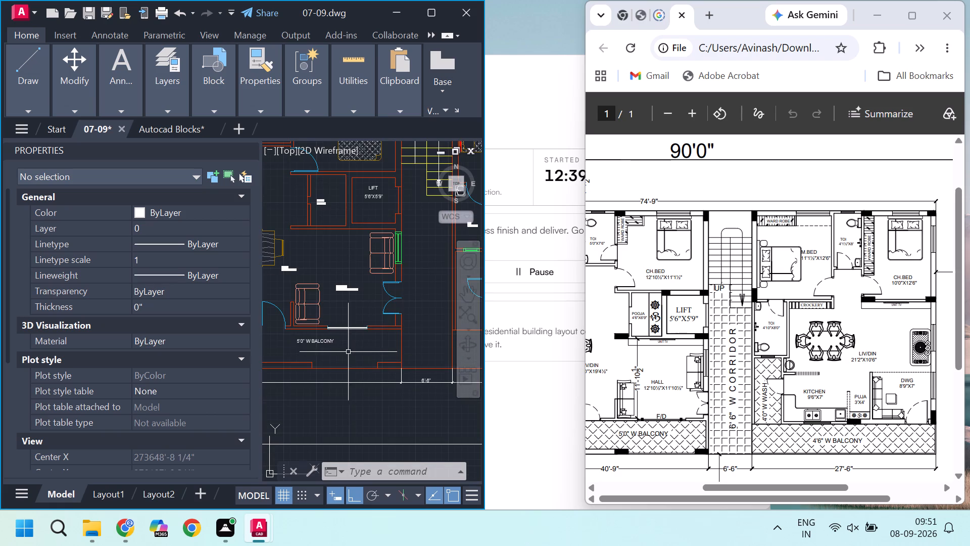
scroll(307, 340, up, 2)
middle_drag(310, 336, 372, 345)
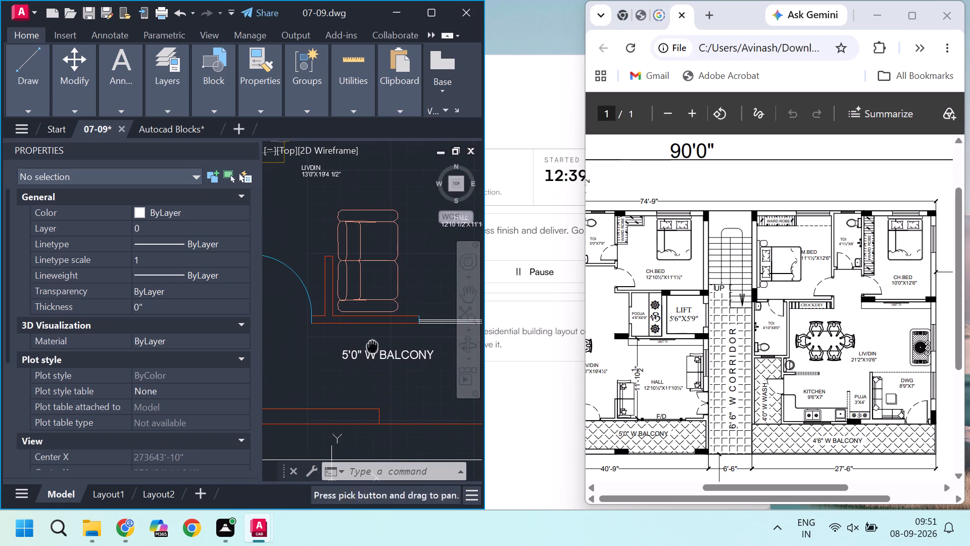
click(330, 339)
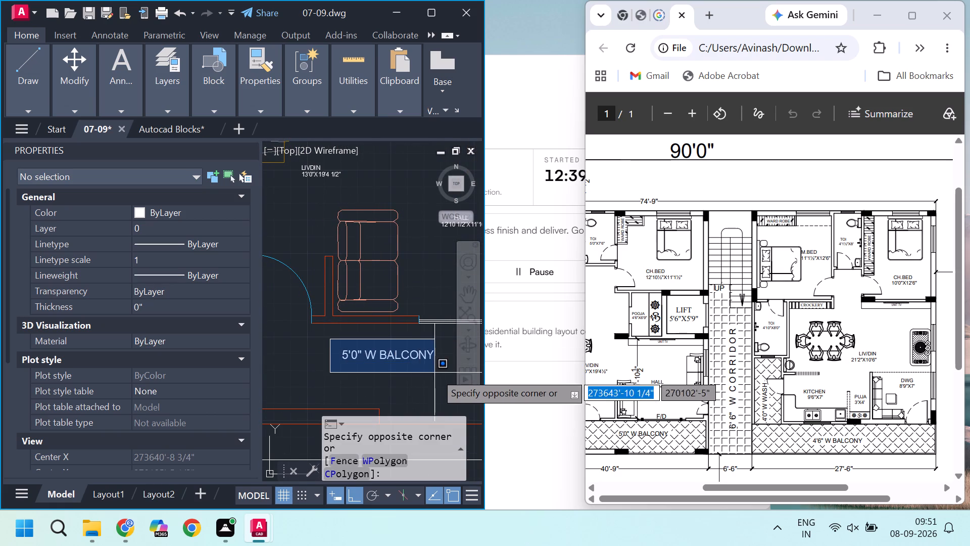
click(439, 373)
key(ctrl+c)
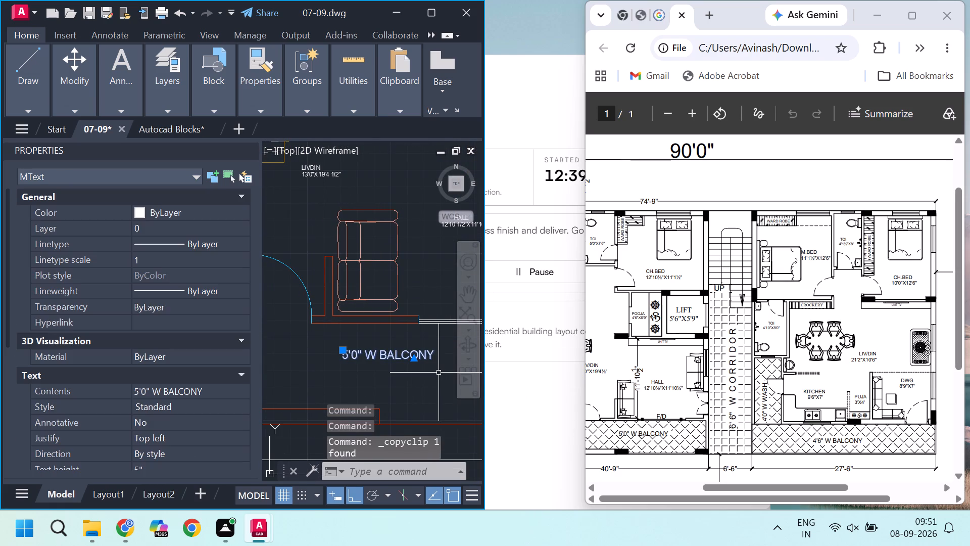
scroll(439, 373, down, 2)
middle_drag(435, 373, 300, 368)
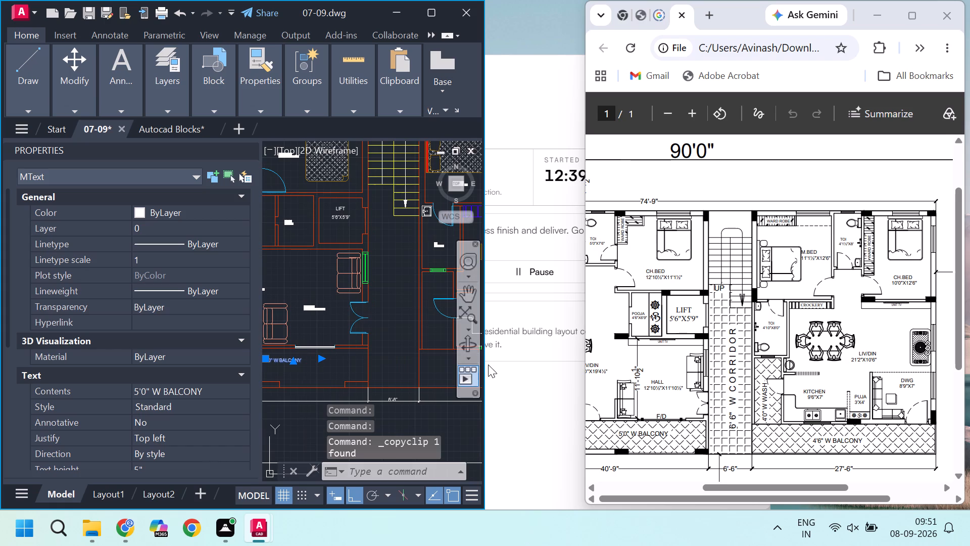
middle_drag(447, 367, 393, 369)
middle_drag(403, 369, 370, 372)
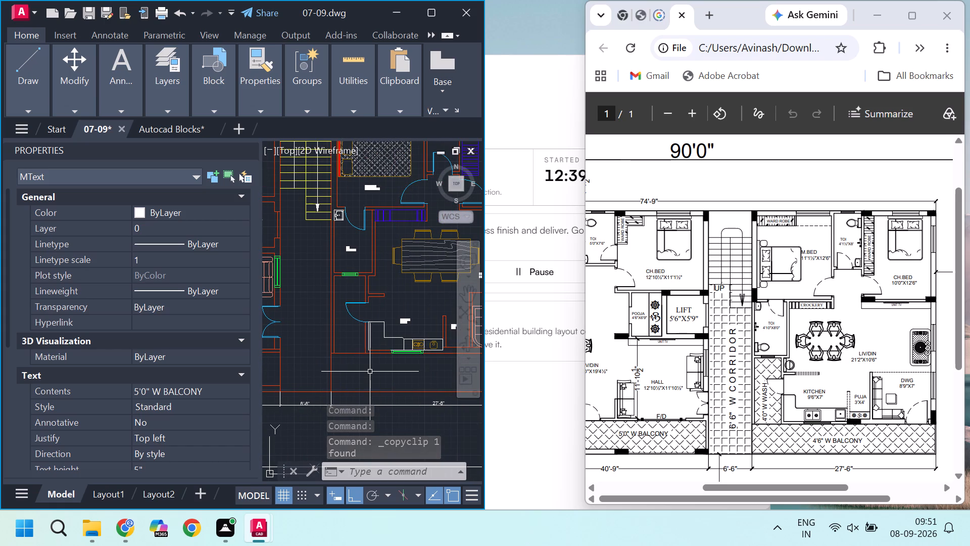
key(ctrl+v)
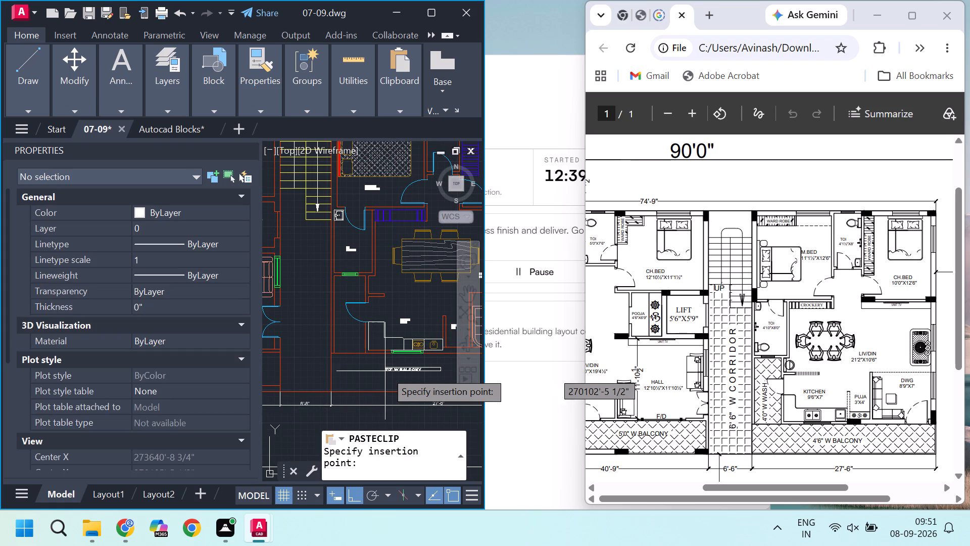
click(386, 372)
Edit the pasted label below the kitchen to read 4'6" W BALCONY.
scroll(401, 370, up, 3)
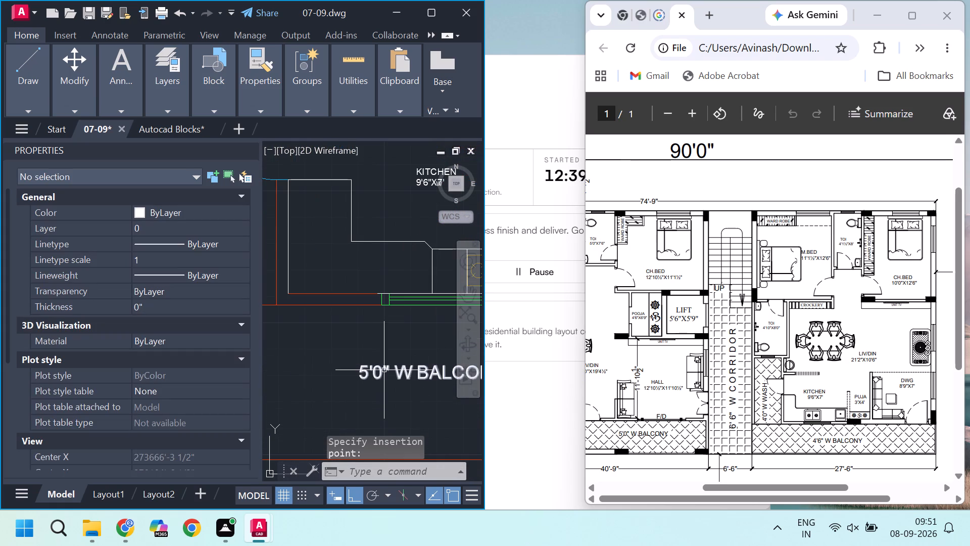
double_click(382, 373)
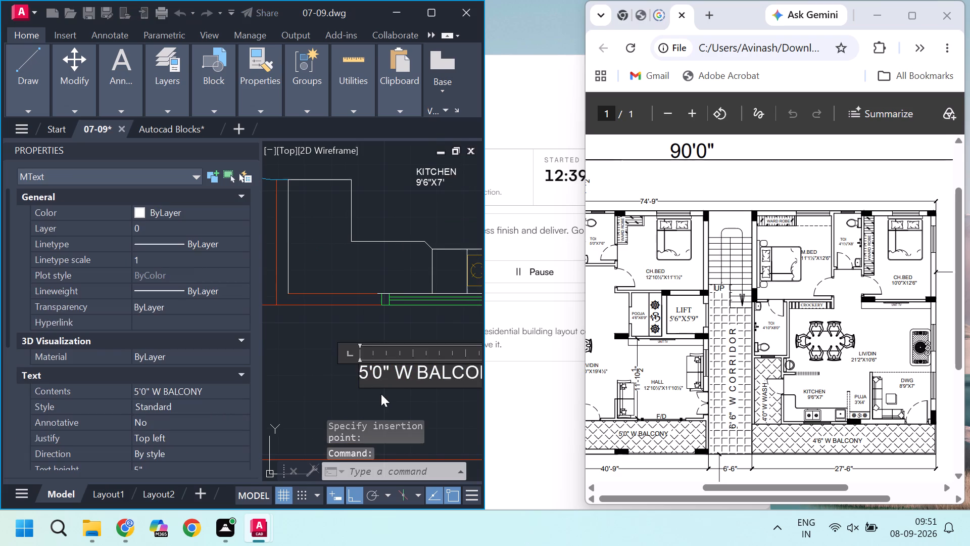
click(368, 375)
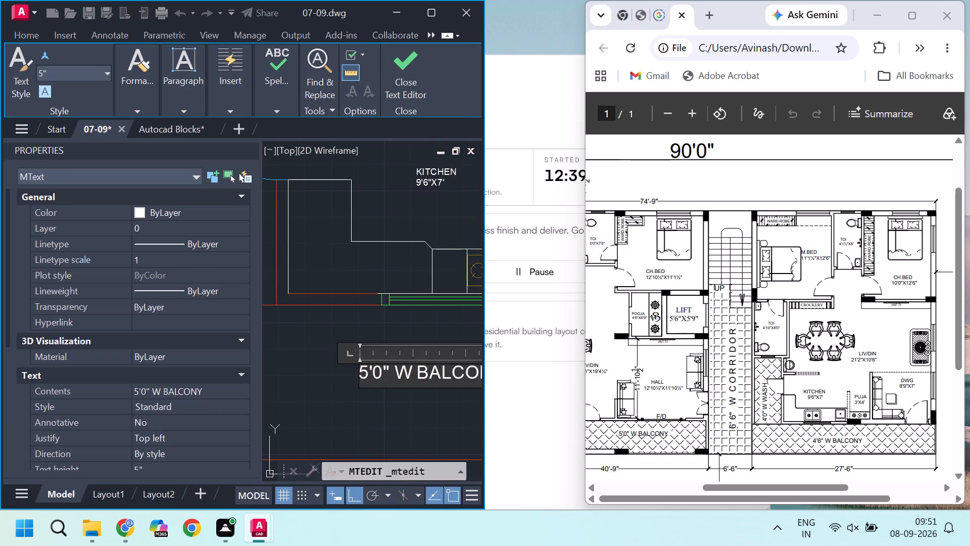
key(BackSpace)
key(4)
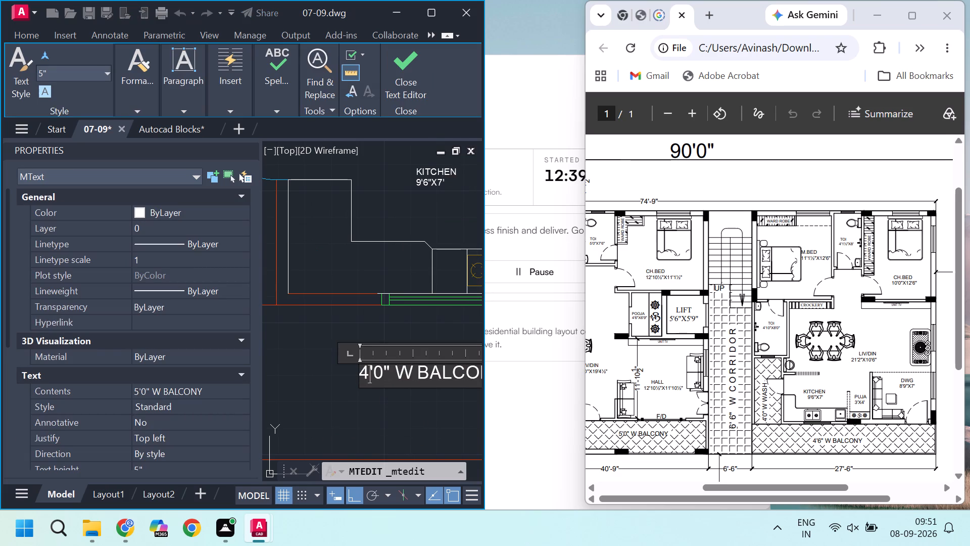
key(Right)
key(Right)
key(BackSpace)
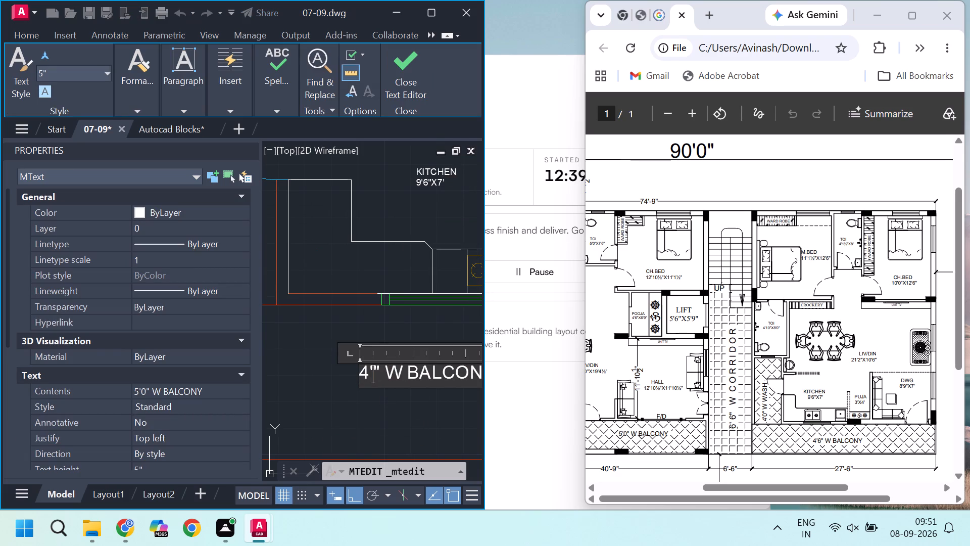
key(6)
click(383, 404)
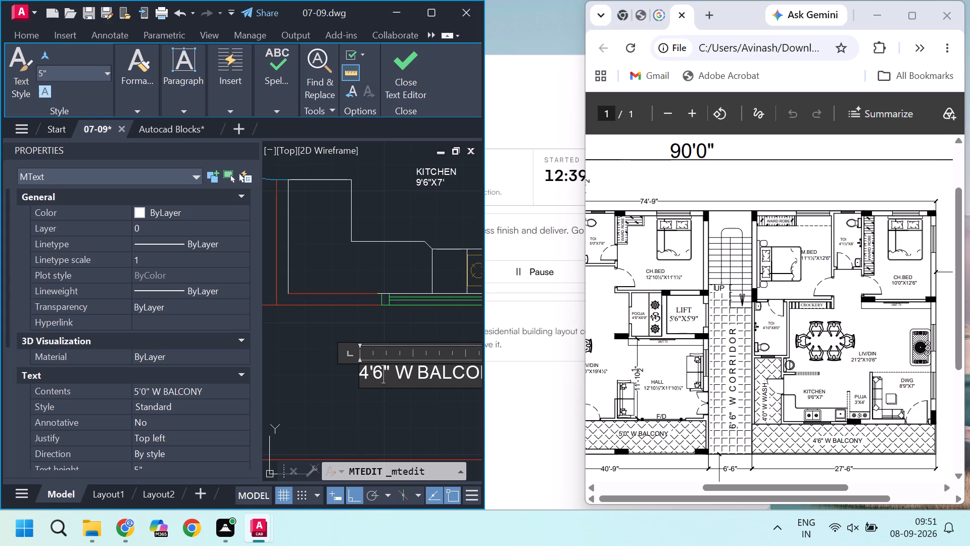
Examine the staircase and the adjoining master bedroom for details still missing compared with the reference plan.
scroll(379, 405, down, 3)
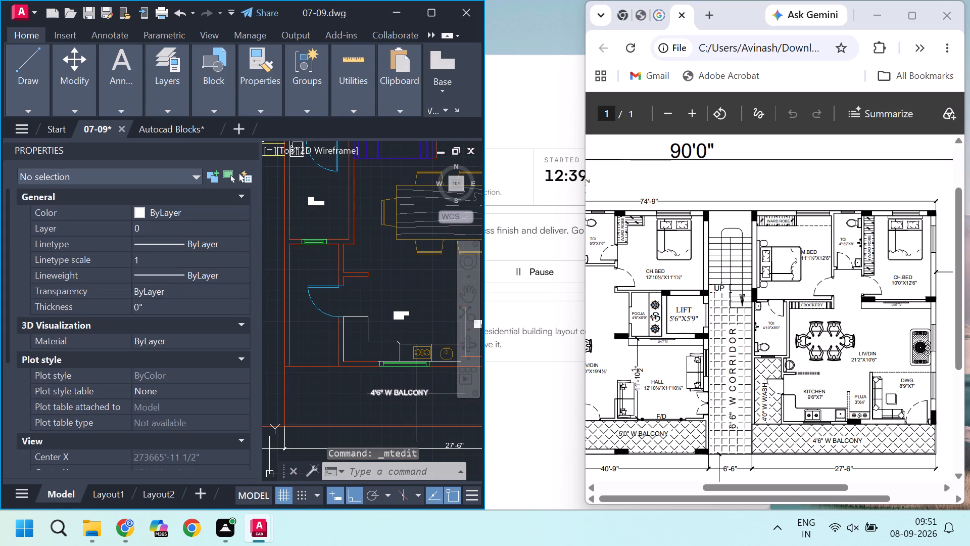
scroll(360, 381, down, 4)
scroll(343, 354, up, 2)
scroll(331, 305, up, 2)
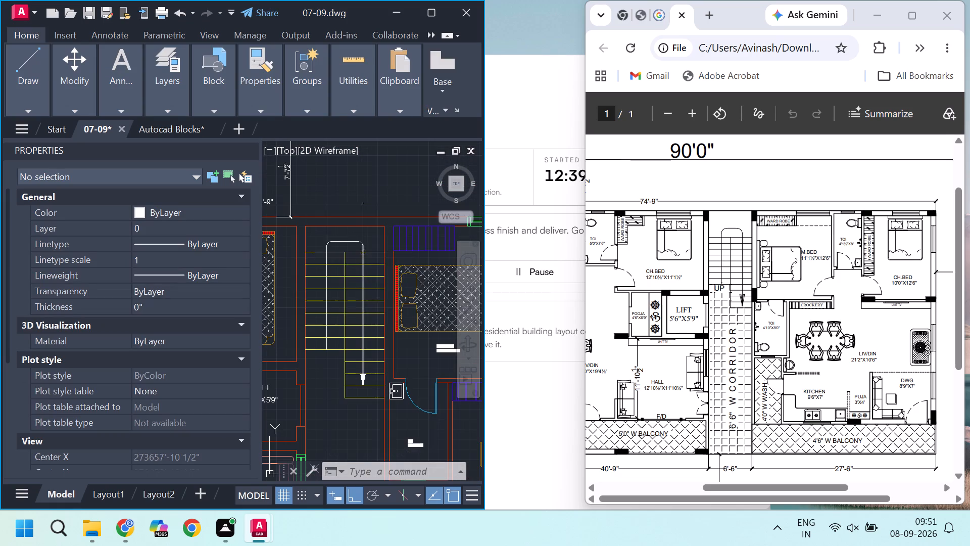
scroll(360, 341, down, 2)
scroll(369, 291, up, 1)
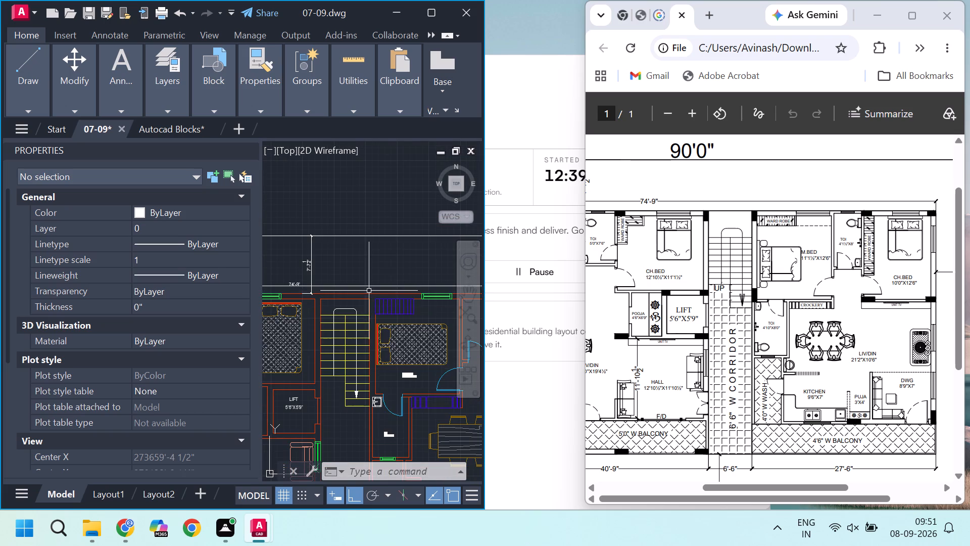
scroll(396, 306, up, 1)
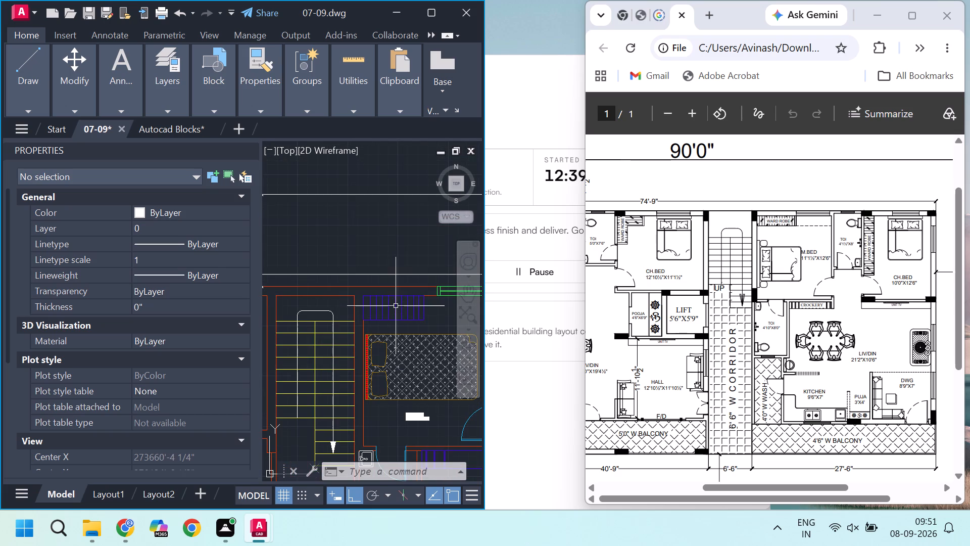
scroll(378, 304, up, 2)
scroll(376, 301, down, 4)
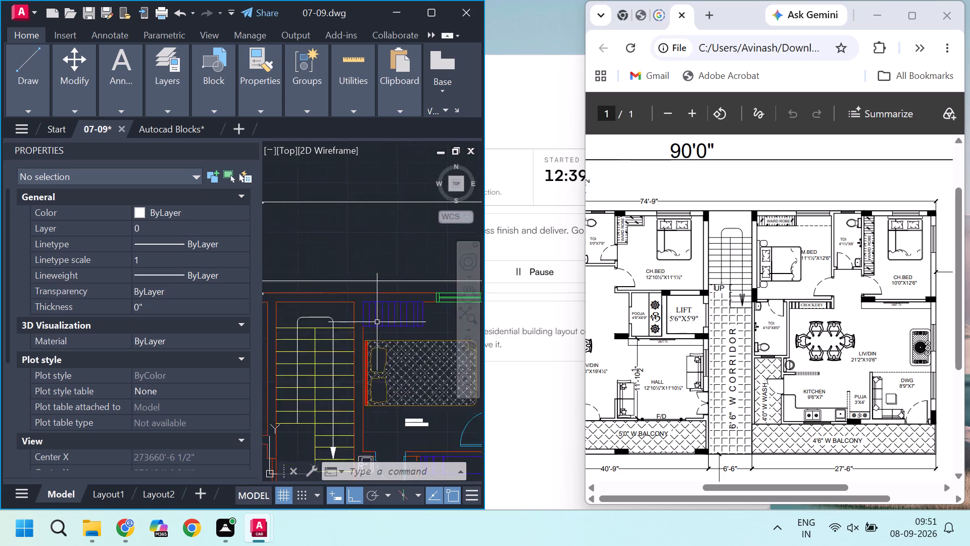
Compare the whole site layout with the reference plan, checking the area below the building for missing road annotations.
scroll(384, 314, down, 1)
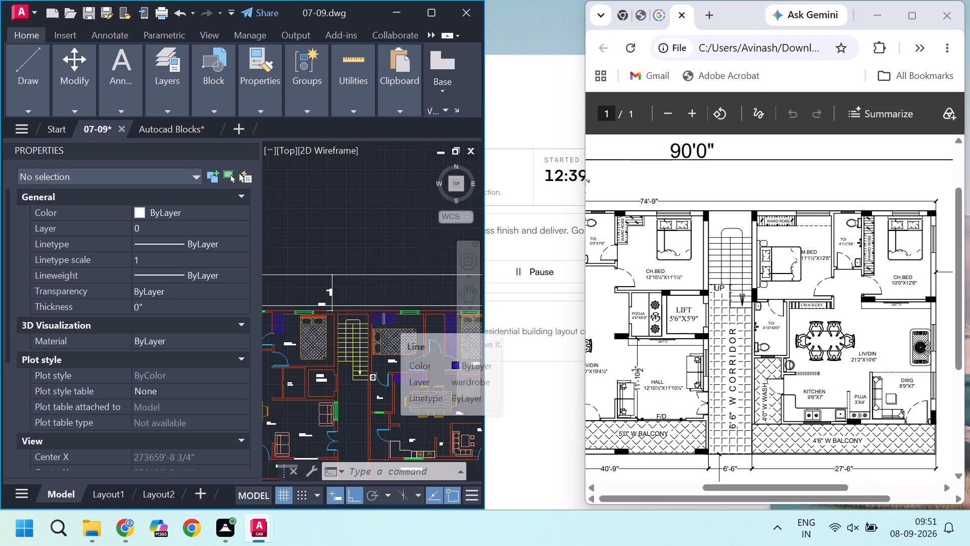
scroll(384, 314, down, 4)
scroll(393, 311, up, 4)
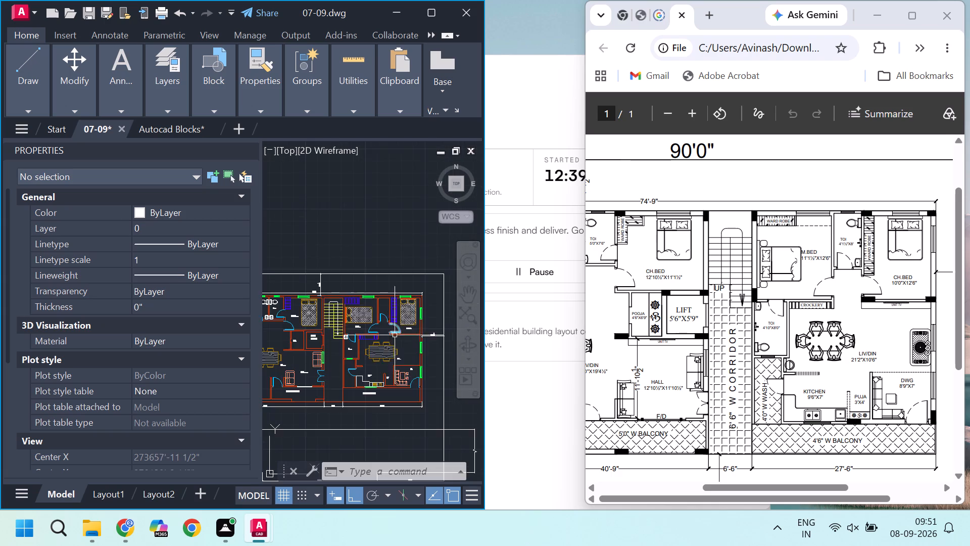
scroll(389, 360, down, 2)
scroll(740, 384, down, 3)
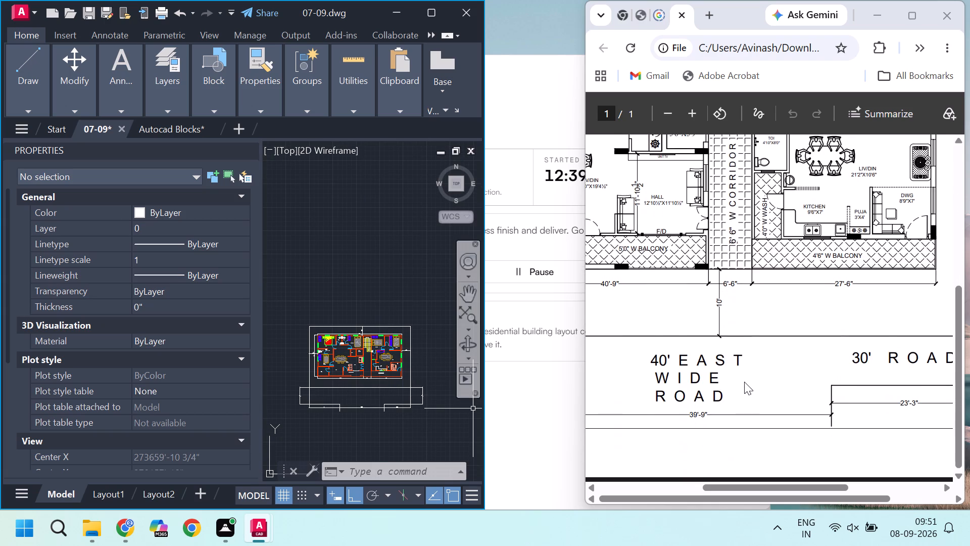
scroll(744, 382, up, 1)
scroll(327, 397, down, 1)
scroll(343, 392, up, 2)
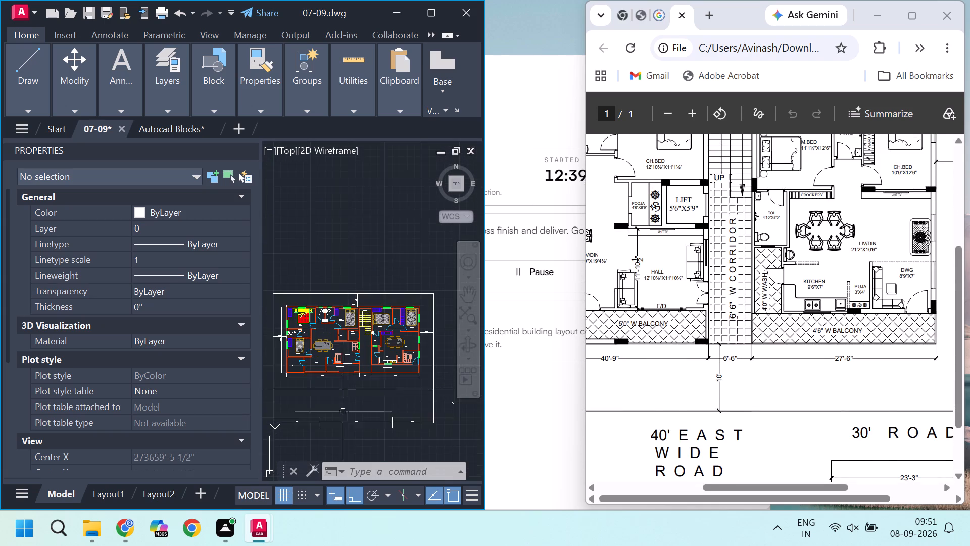
Copy the 5'0" W BALCONY label and paste it in the open area below the plan's front boundary.
scroll(345, 425, up, 2)
scroll(331, 281, up, 2)
click(327, 284)
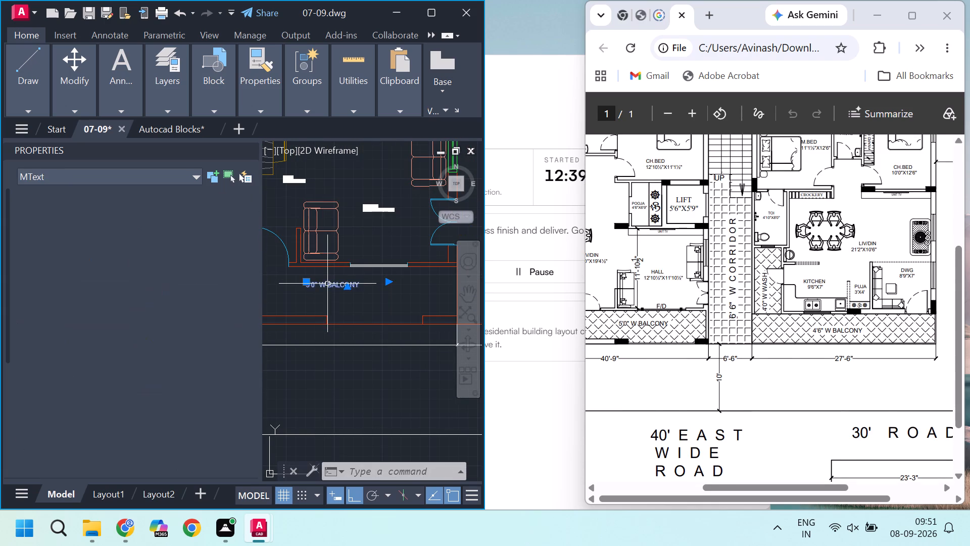
scroll(359, 342, down, 1)
key(ctrl+c)
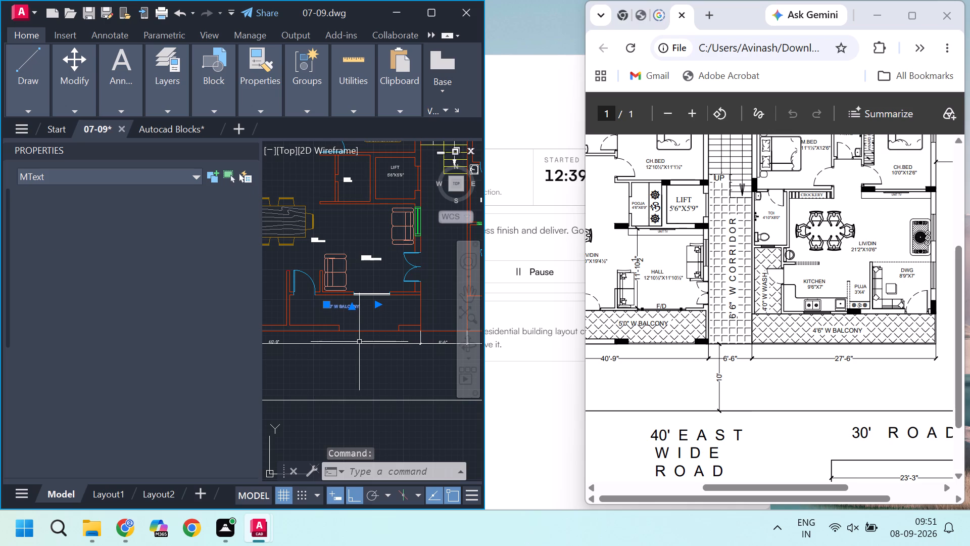
scroll(361, 323, down, 2)
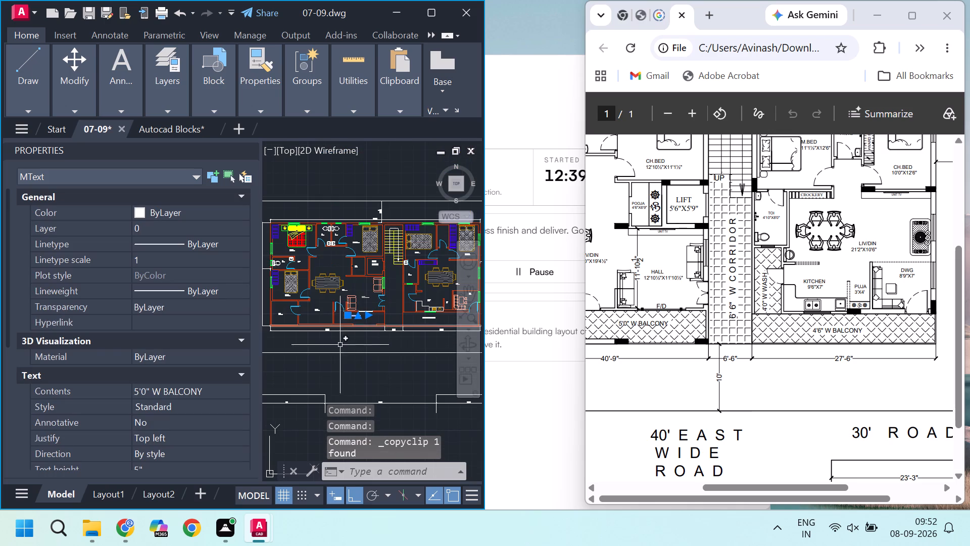
scroll(372, 380, up, 1)
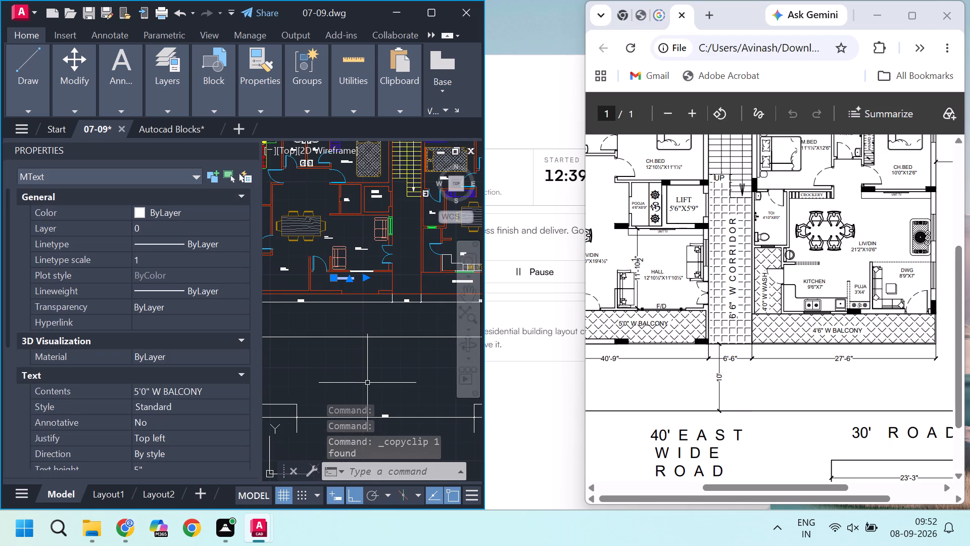
key(ctrl+v)
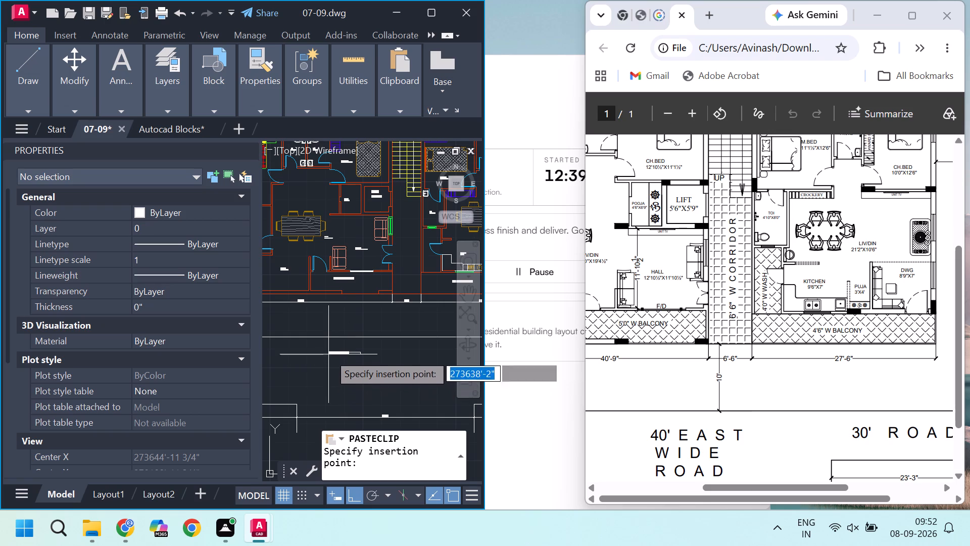
click(333, 356)
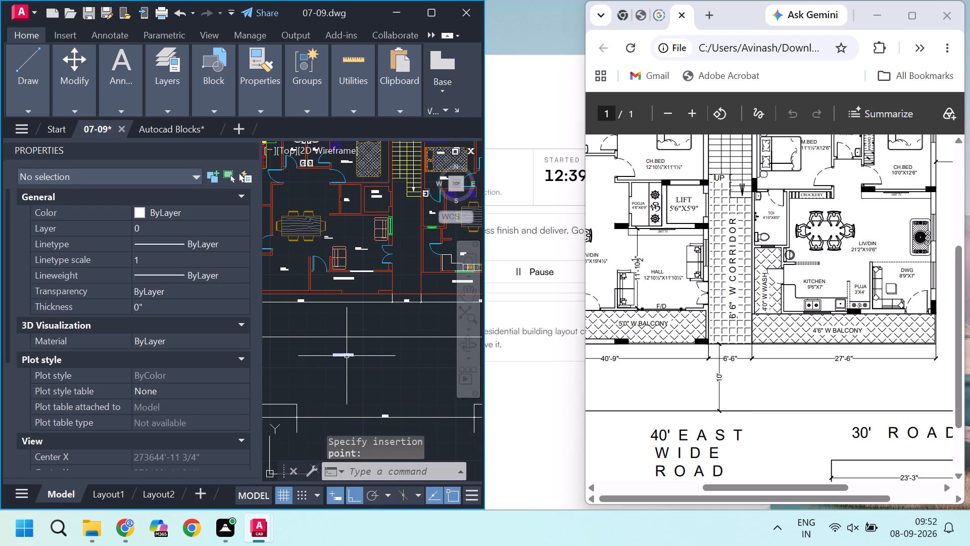
Replace the pasted label's text with a first line reading 40' E A S T, with the letters spaced apart.
scroll(351, 353, up, 4)
scroll(367, 365, down, 2)
scroll(329, 371, up, 2)
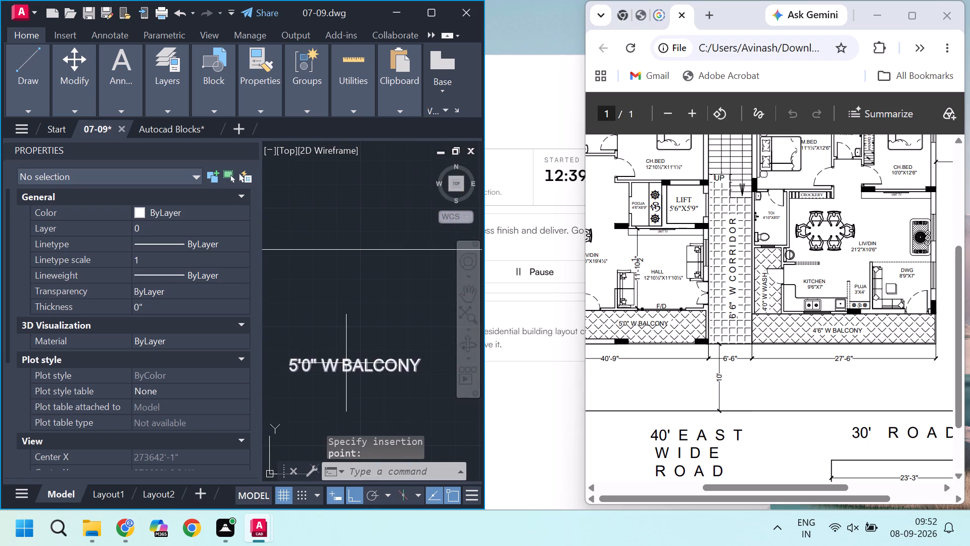
double_click(346, 363)
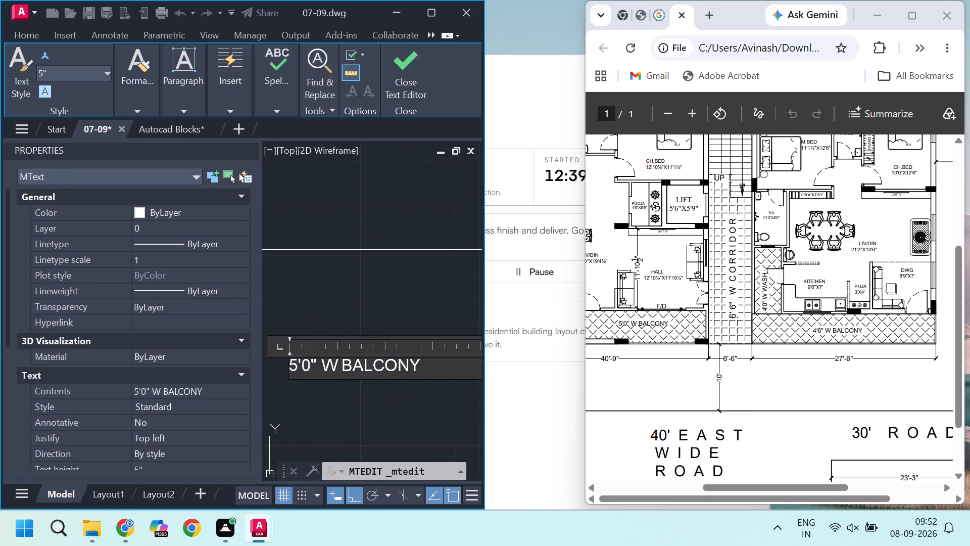
drag(422, 362, 306, 378)
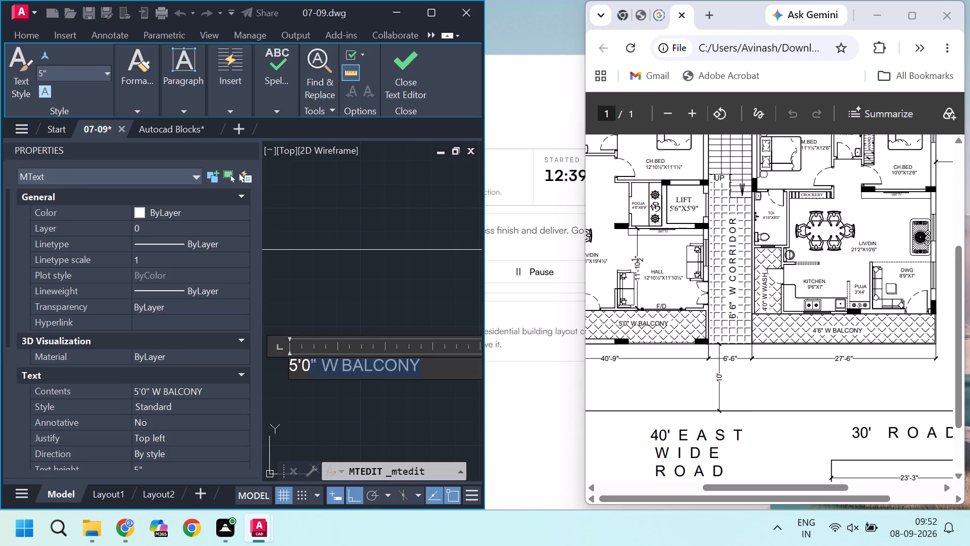
drag(306, 378, 280, 376)
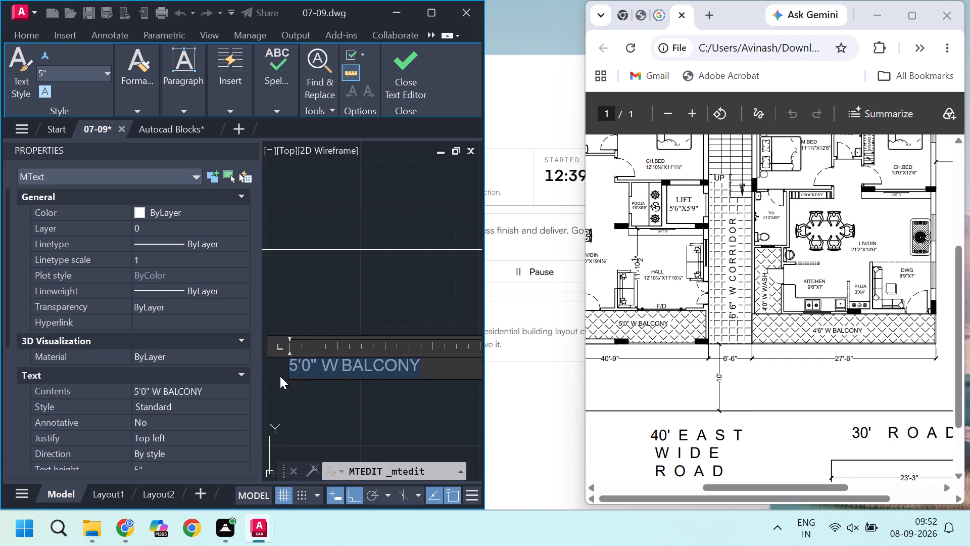
text(40)
key(shift+quotedbl)
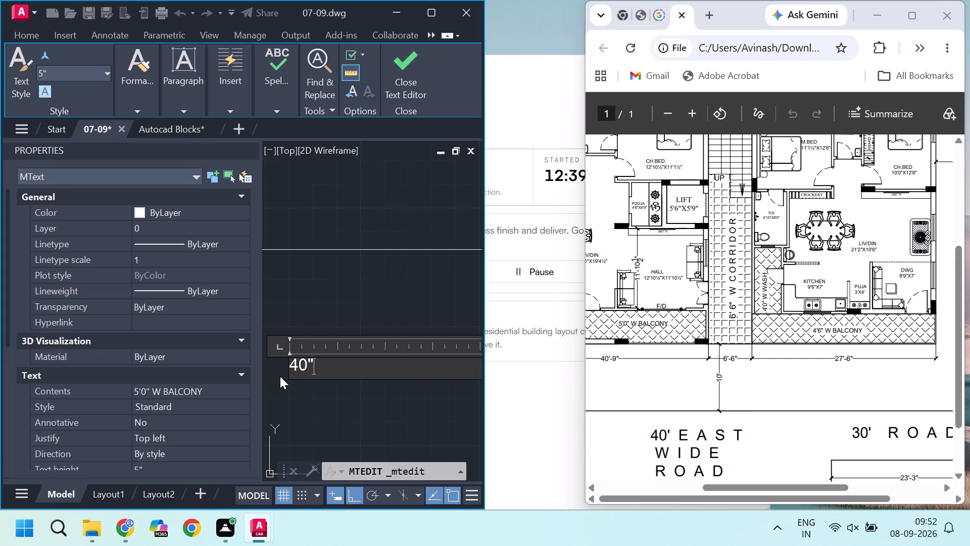
key(BackSpace)
key(apostrophe)
key(space)
text(E A S T)
key(space)
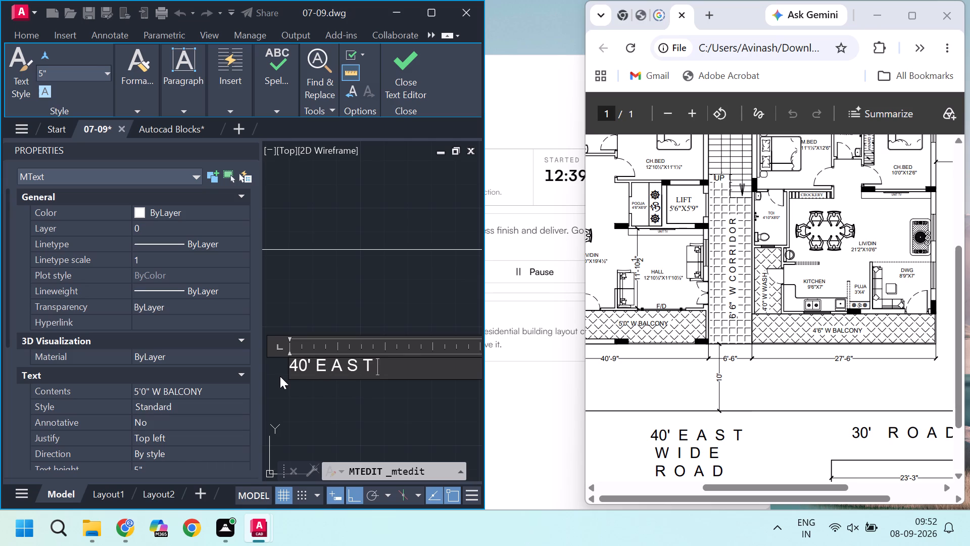
key(Return)
Add a second line reading W I D E to the road label, indented by one space.
text(W I)
key(space)
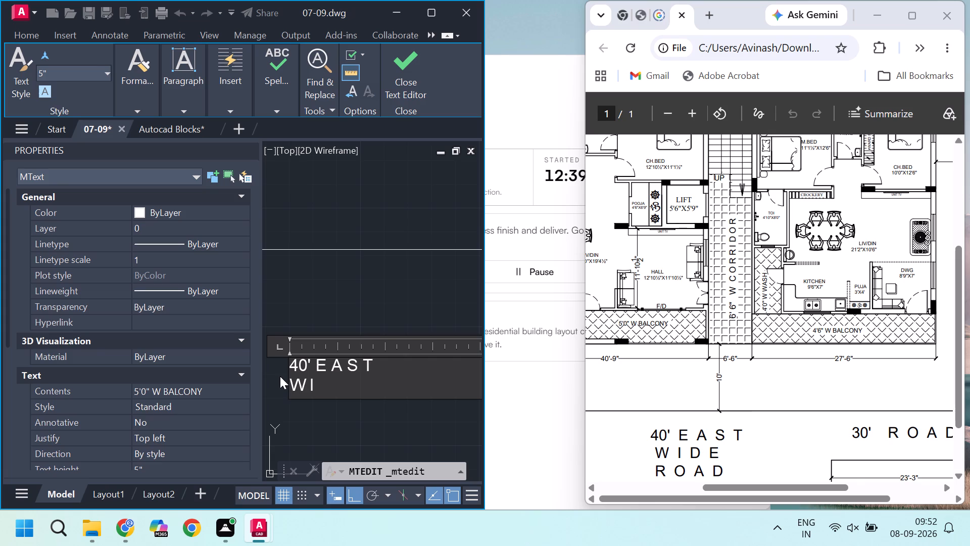
text(D E)
key(Left)
key(Left)
key(Left)
key(Left)
key(Left)
key(Left)
key(Left)
key(space)
key(space)
key(space)
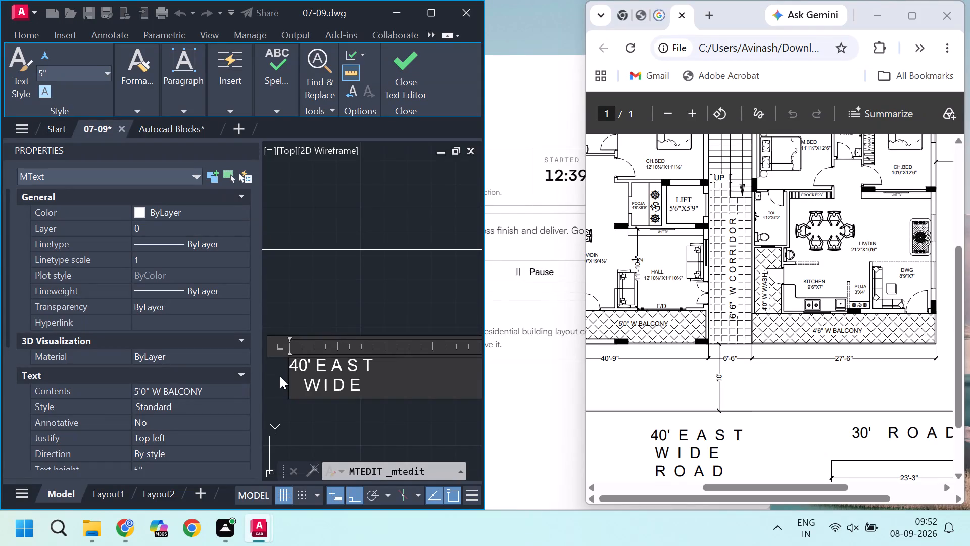
key(BackSpace)
key(BackSpace)
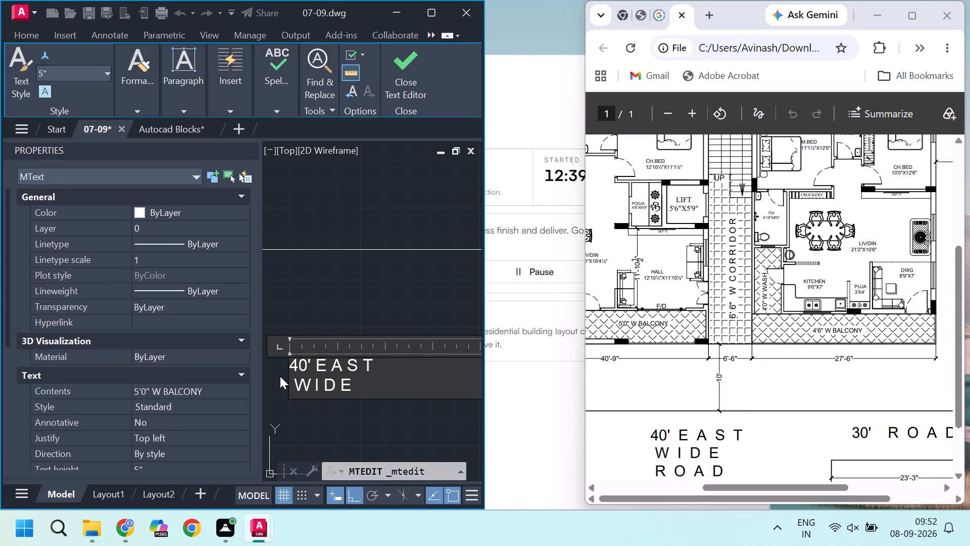
Add a third line reading R O A D with spaced letters and a one-space indent, and finish editing the label.
key(Right)
key(Right)
key(Right)
key(Right)
key(Right)
key(Right)
key(Right)
key(Return)
text(ROAD)
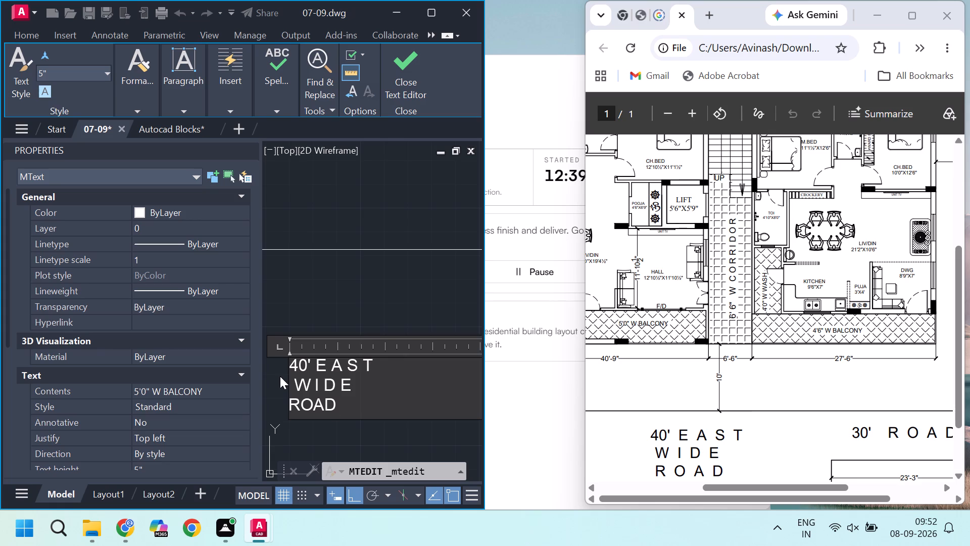
key(Left)
key(Left)
key(Left)
key(Left)
key(space)
key(space)
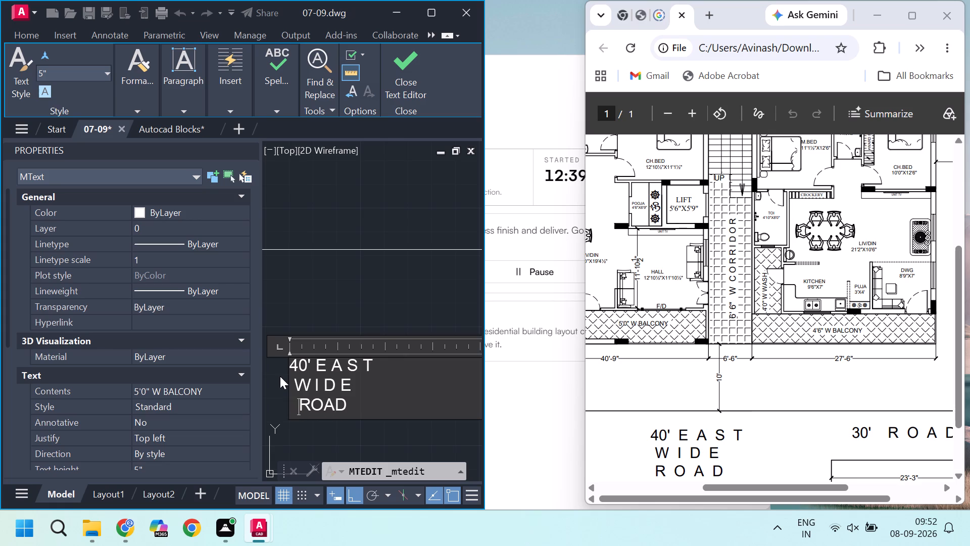
key(BackSpace)
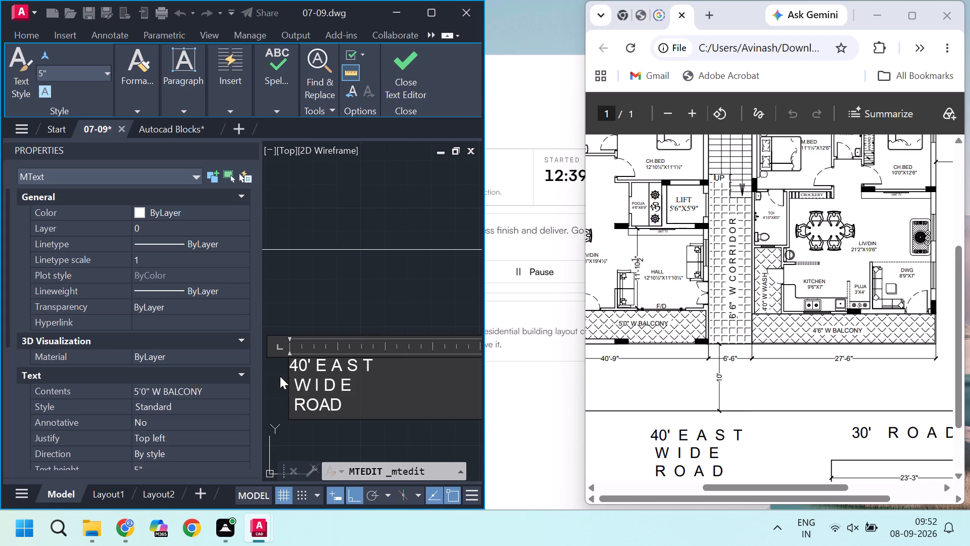
key(Right)
key(space)
key(Right)
key(space)
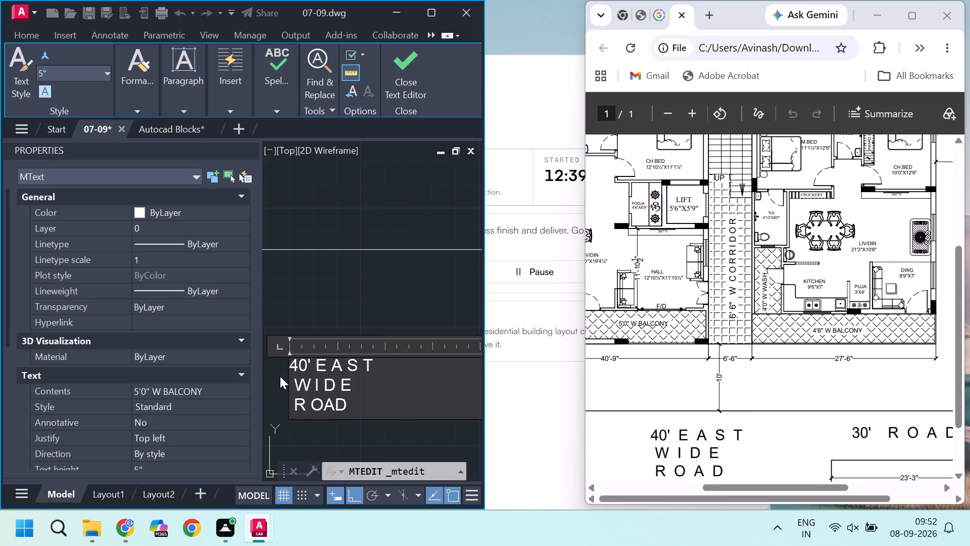
key(Right)
key(space)
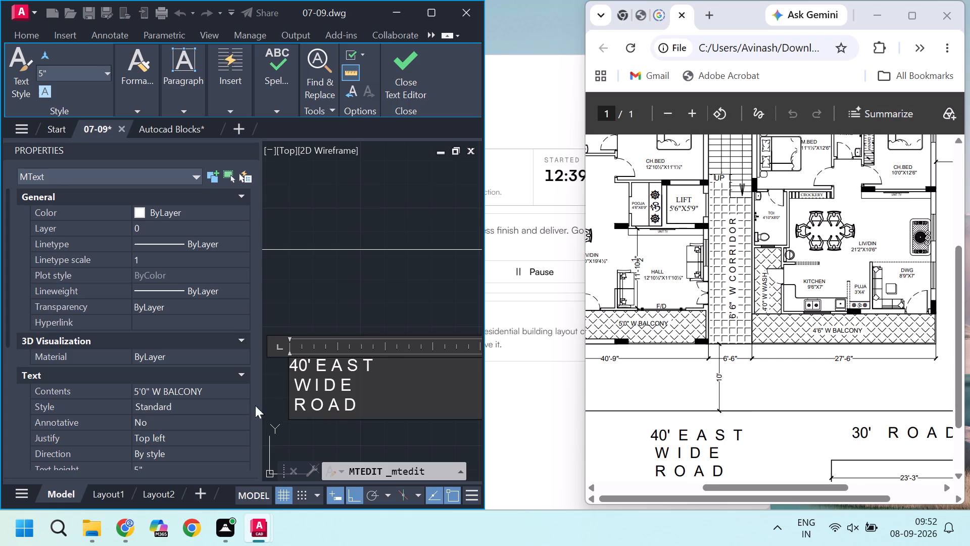
click(374, 426)
Set the text height of the 40' EAST WIDE ROAD label to 2'.
scroll(367, 416, down, 4)
scroll(359, 389, up, 2)
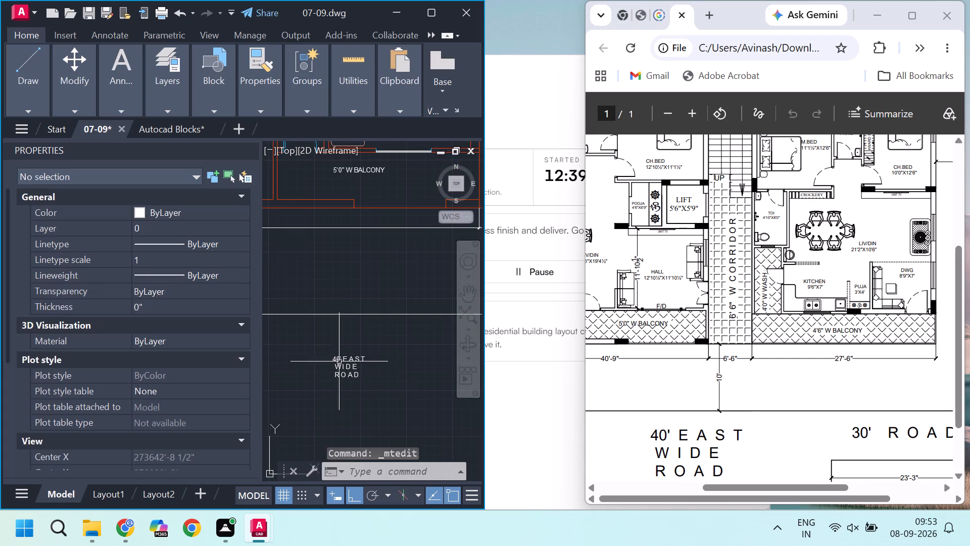
click(325, 341)
click(380, 387)
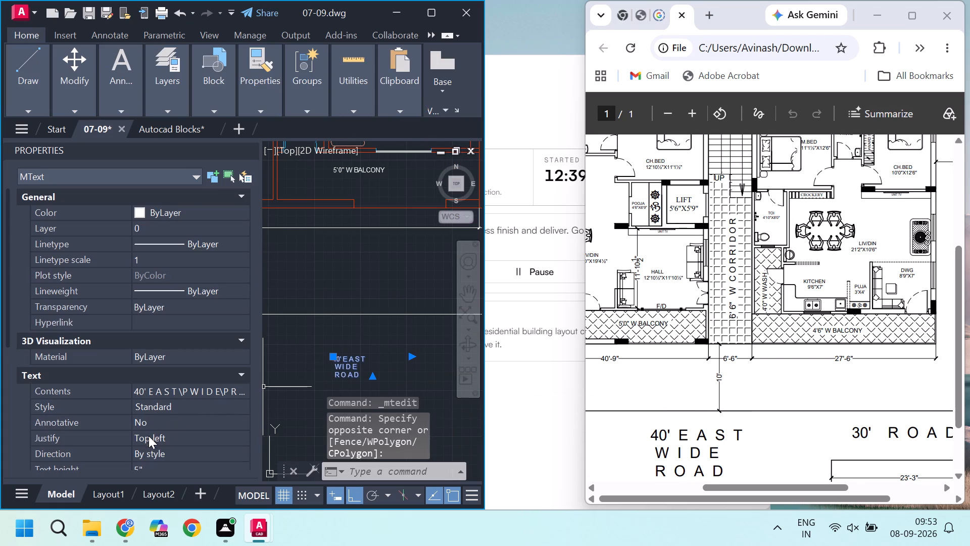
scroll(154, 438, down, 3)
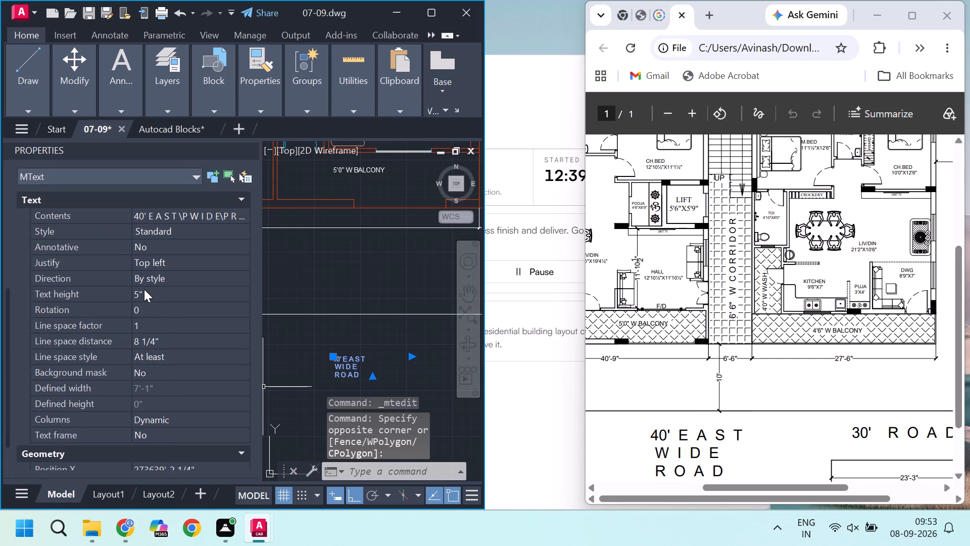
click(144, 289)
text(2')
key(Return)
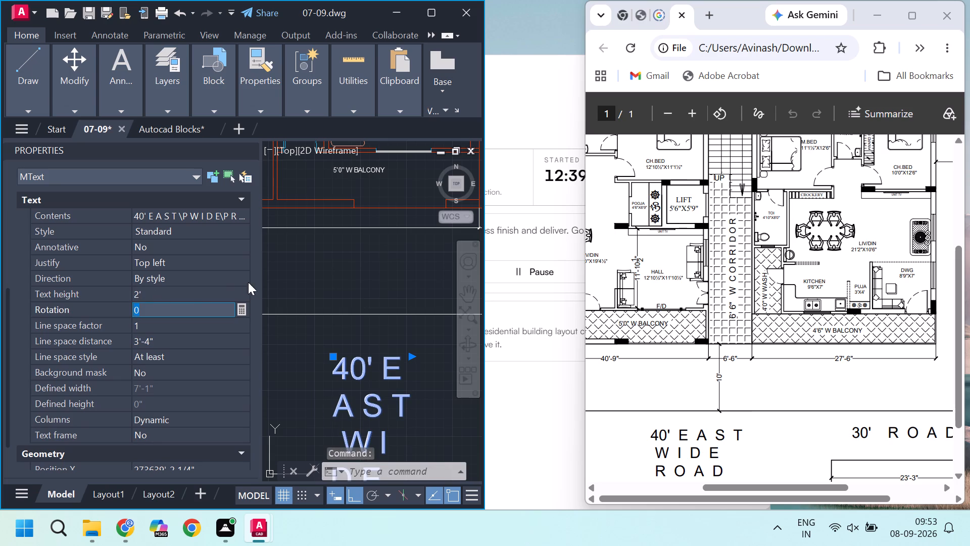
scroll(341, 290, down, 3)
scroll(354, 298, up, 1)
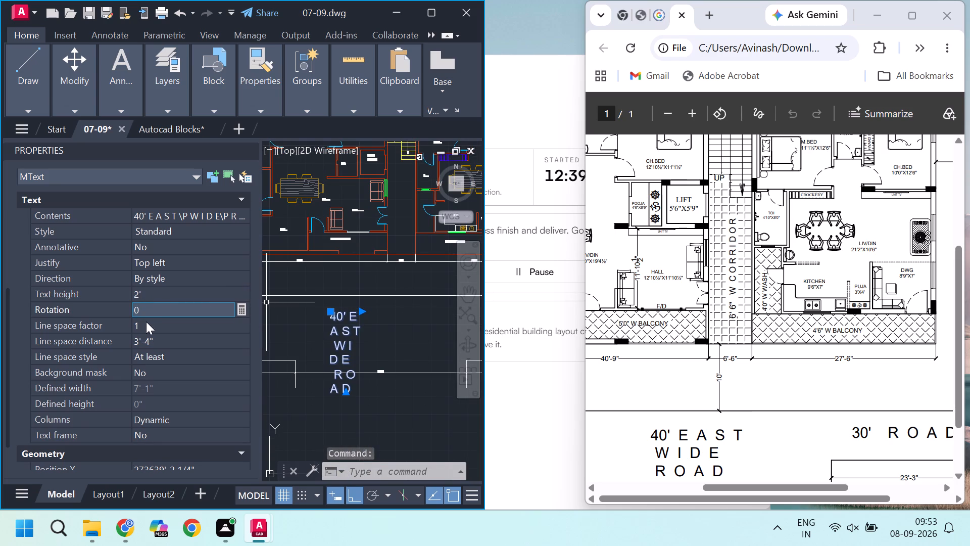
Set the text height of the 40' EAST WIDE ROAD label to 1'.
click(149, 293)
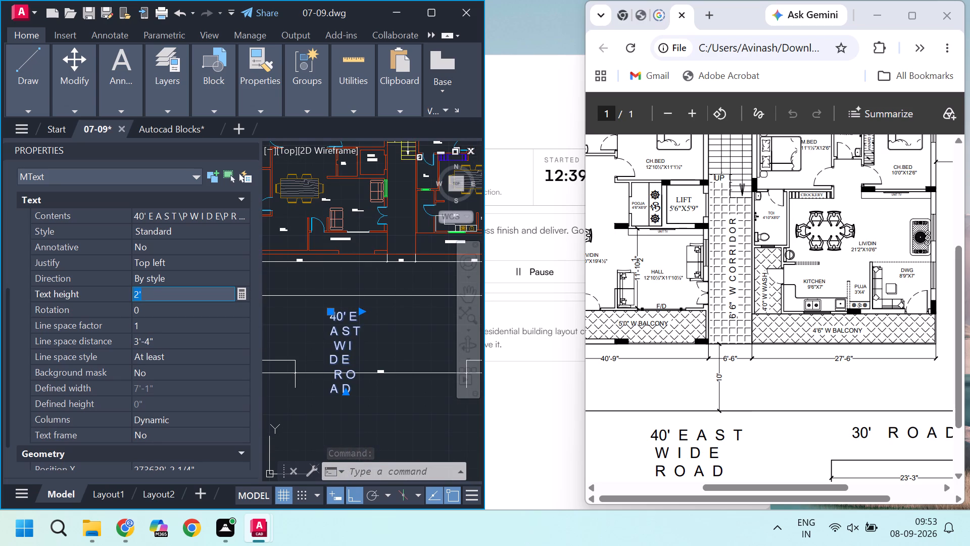
text(1')
key(Return)
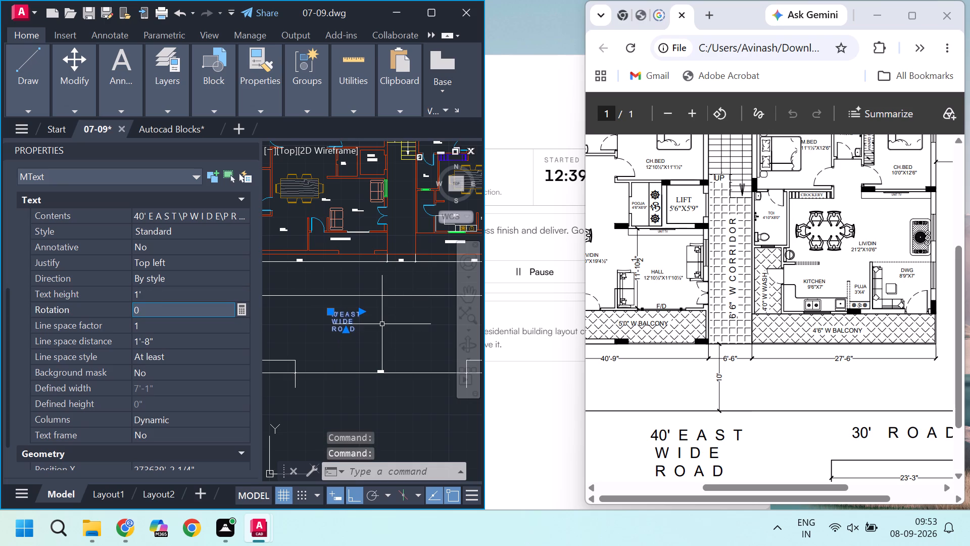
key(Escape)
Copy the 40' EAST WIDE ROAD label about 37' horizontally to the road area below the right-hand unit.
scroll(382, 324, down, 2)
scroll(382, 324, up, 2)
middle_drag(348, 332, 360, 333)
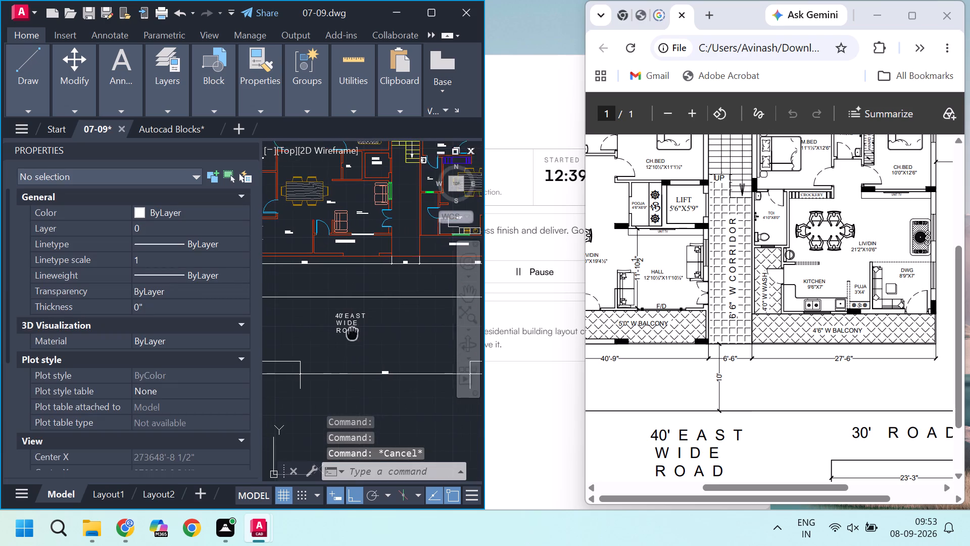
middle_drag(360, 333, 366, 333)
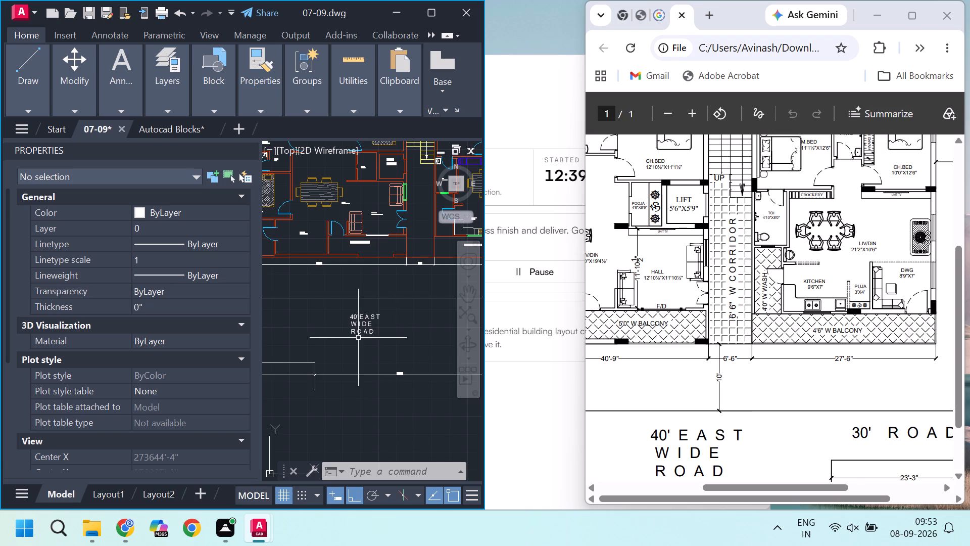
scroll(364, 335, down, 1)
middle_drag(404, 335, 377, 335)
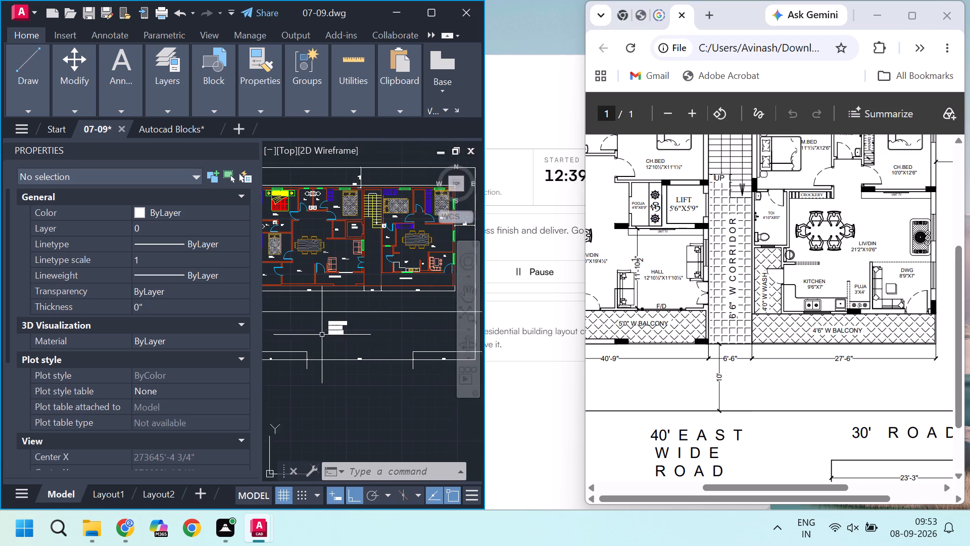
scroll(316, 335, up, 2)
click(366, 309)
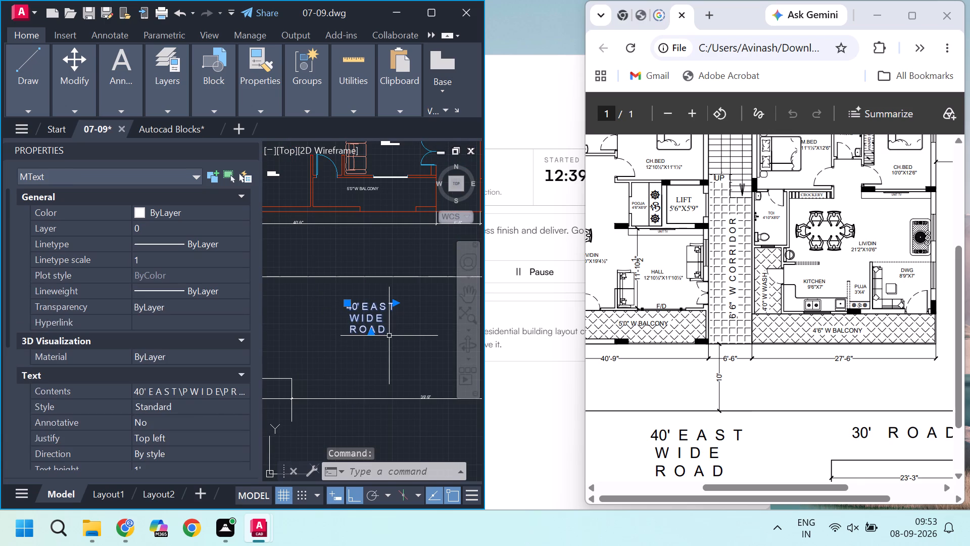
middle_drag(386, 336, 357, 337)
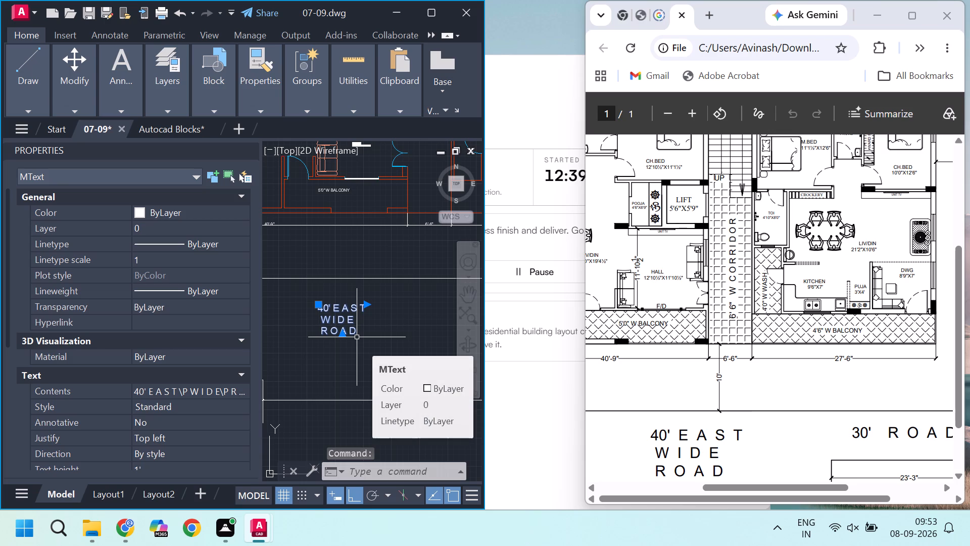
key(Escape)
key(Escape)
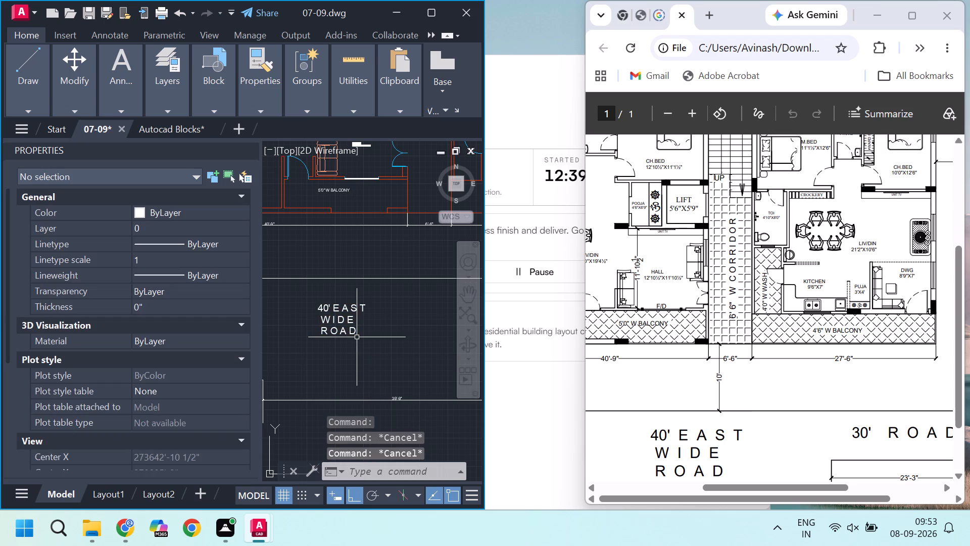
click(352, 325)
text(CO)
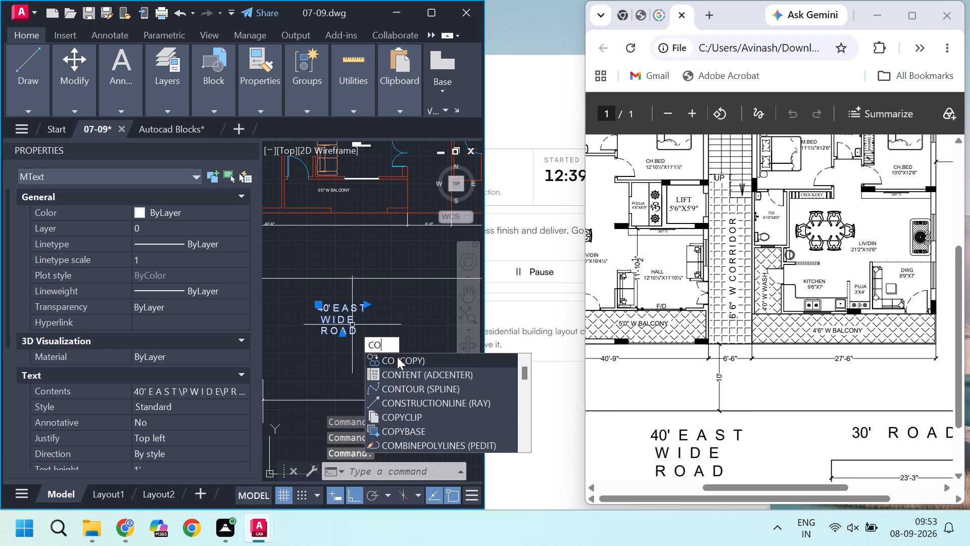
click(397, 356)
click(325, 314)
scroll(325, 314, down, 2)
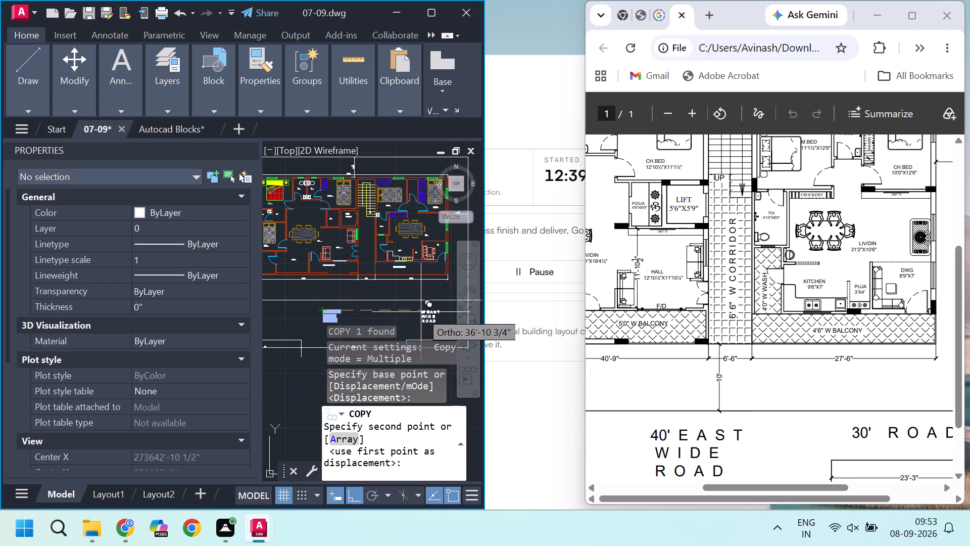
click(422, 312)
Place a second copy of the road label level with the original, on its left side, and finish copying.
scroll(422, 312, down, 2)
scroll(422, 312, up, 3)
scroll(400, 314, down, 3)
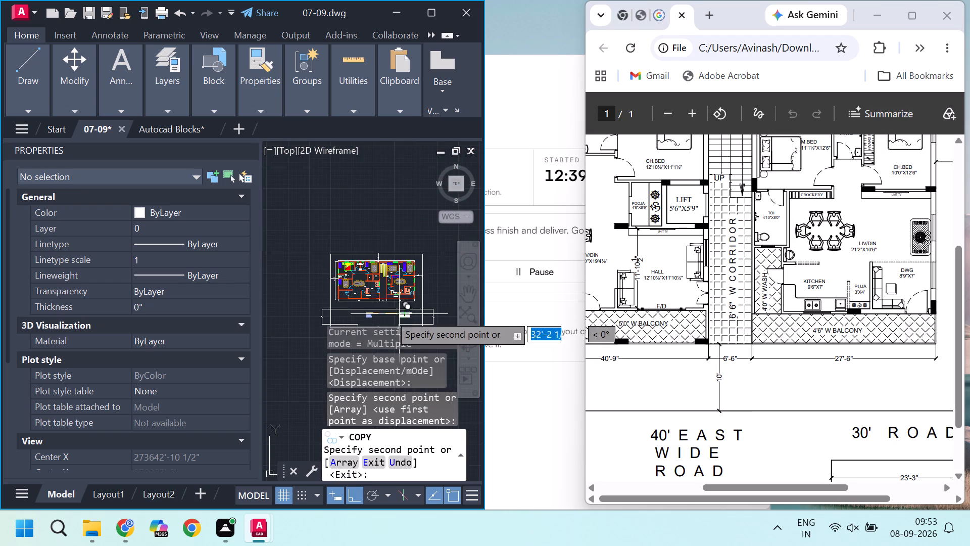
scroll(363, 314, up, 2)
click(315, 316)
key(Escape)
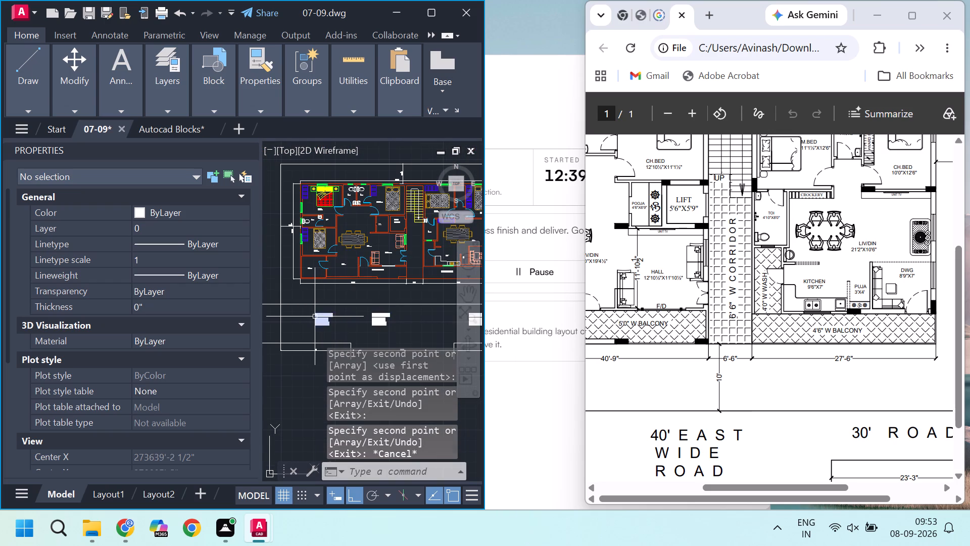
scroll(328, 316, down, 1)
scroll(403, 323, up, 2)
key(Escape)
Clear all the text in the road label copy below the right-hand unit.
middle_drag(428, 316, 363, 316)
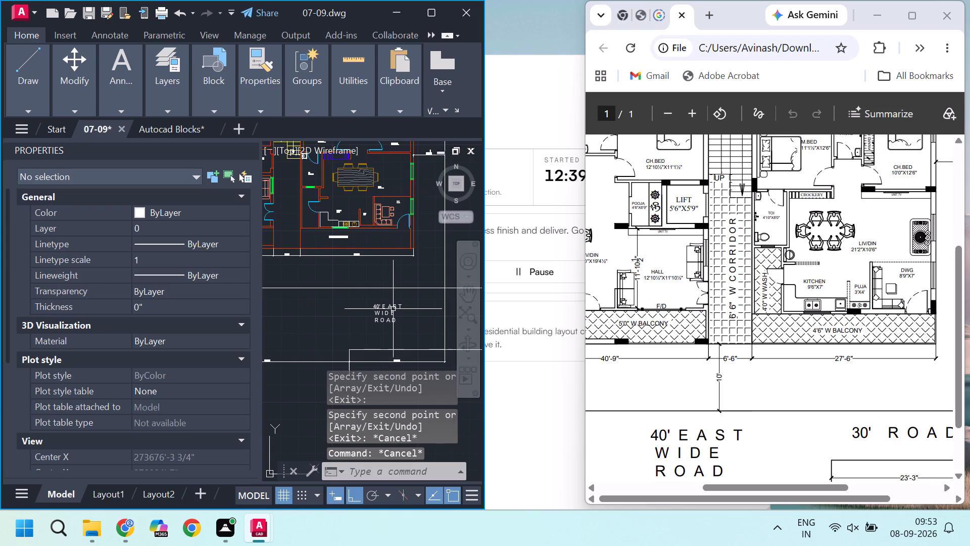
double_click(395, 308)
scroll(395, 308, up, 1)
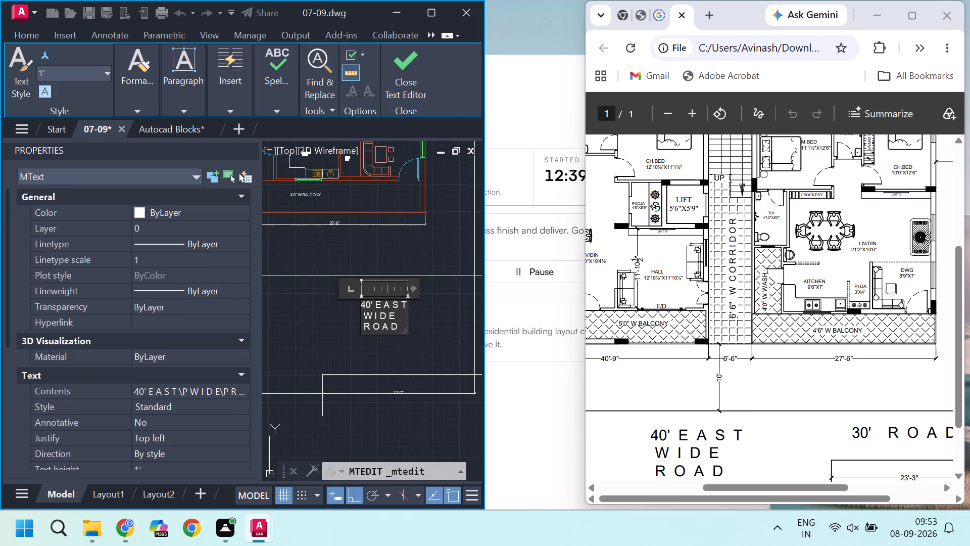
scroll(392, 311, up, 1)
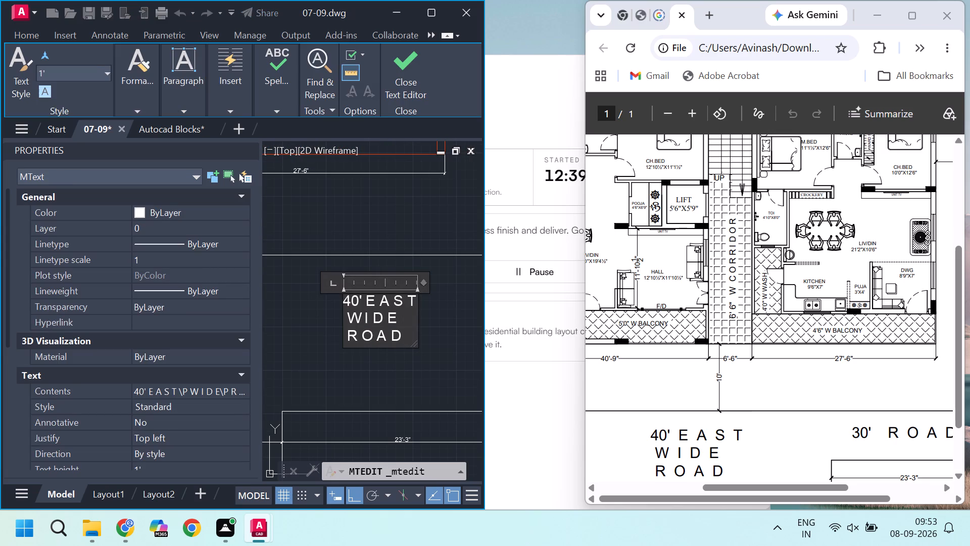
click(406, 330)
key(BackSpace)
key(BackSpace)
key(BackSpace)
key(BackSpace)
key(BackSpace)
key(BackSpace)
key(BackSpace)
key(BackSpace)
key(BackSpace)
key(BackSpace)
key(BackSpace)
key(BackSpace)
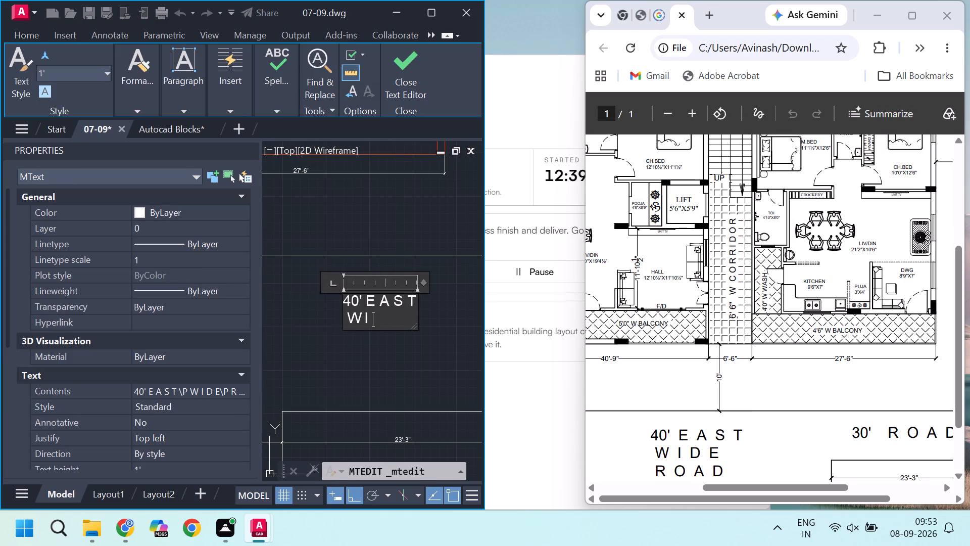
key(BackSpace)
key(BackSpace)
key(BackSpace)
key(BackSpace)
key(BackSpace)
key(BackSpace)
key(BackSpace)
key(BackSpace)
key(BackSpace)
key(BackSpace)
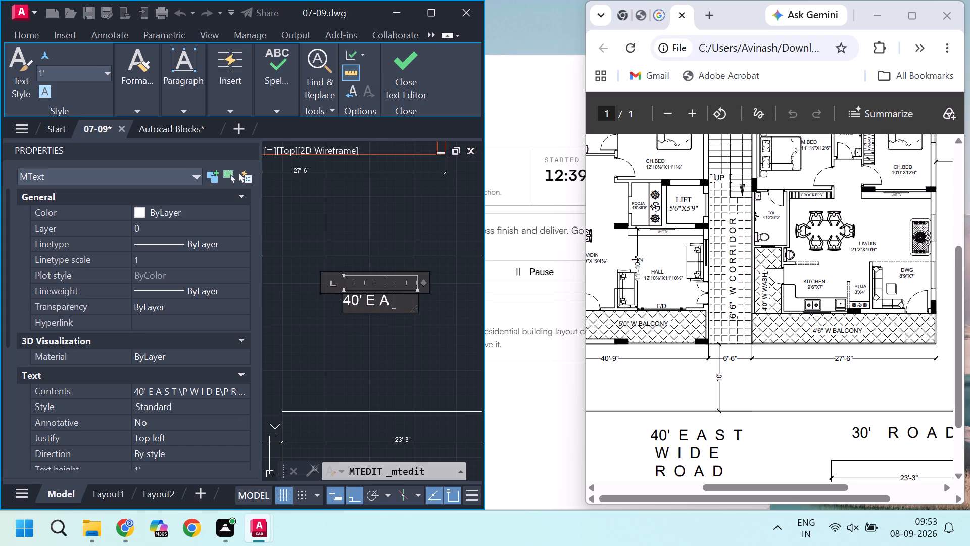
key(BackSpace)
key(BackSpace)
key(BackSpace)
key(BackSpace)
key(BackSpace)
key(BackSpace)
key(BackSpace)
key(BackSpace)
Enter 30' R O A with spaced letters in the emptied road label and finish editing.
key(3)
key(0)
text(')
key(space)
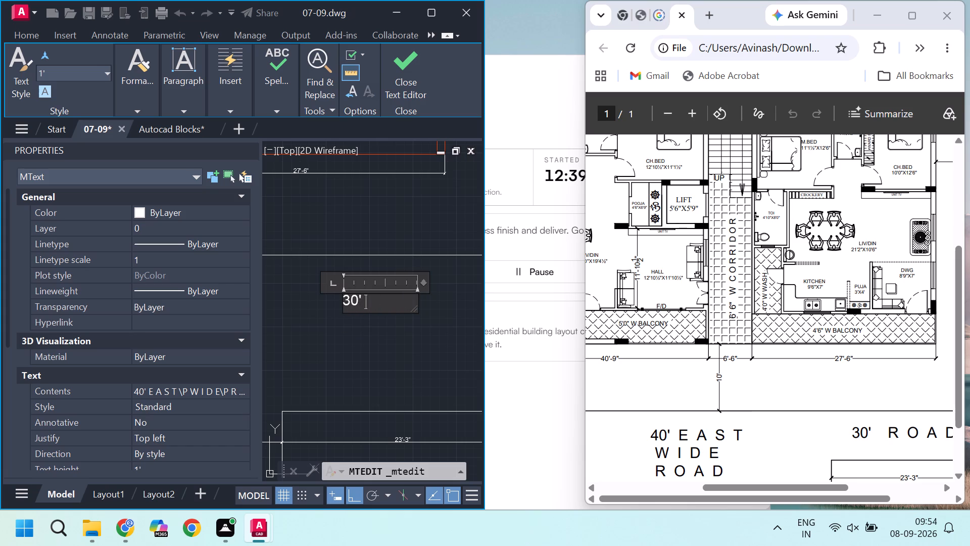
key(r)
key(space)
text(O A D)
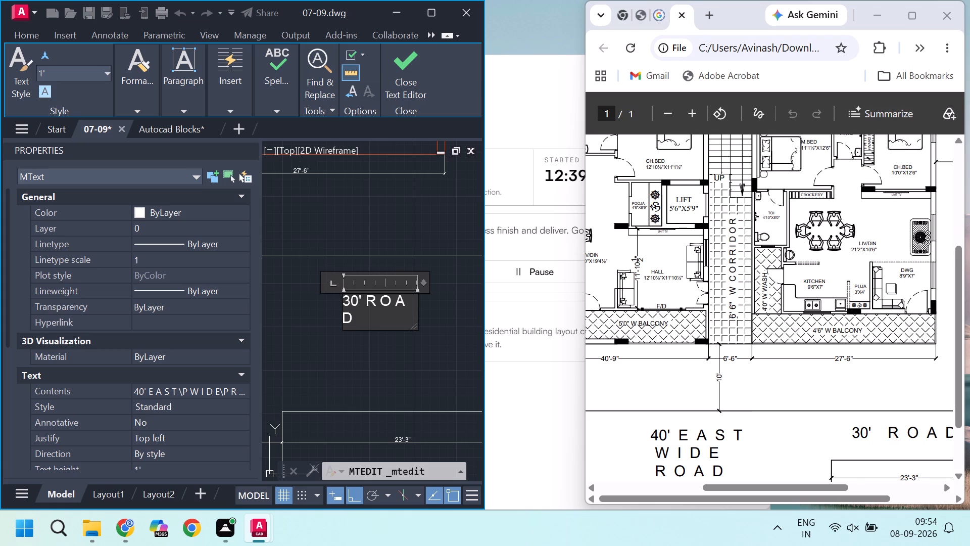
key(Left)
key(Right)
key(BackSpace)
key(d)
key(BackSpace)
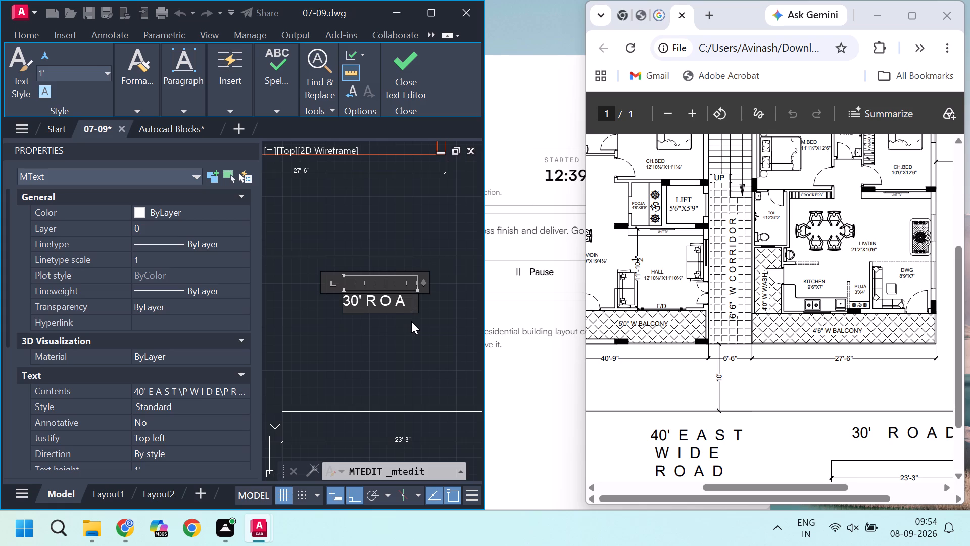
click(411, 321)
Widen the text frame of the unfinished 30' road label so one more letter fits on its line.
click(406, 305)
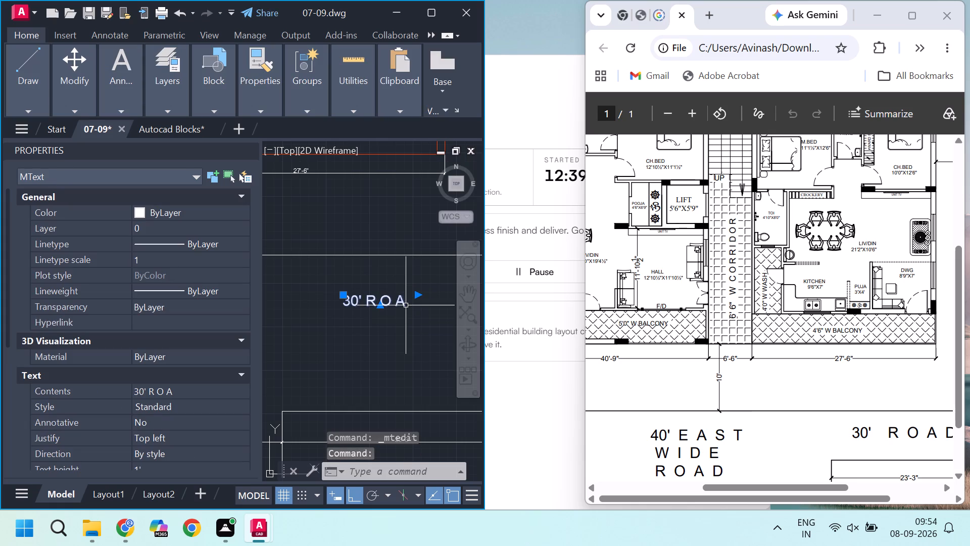
drag(419, 297, 451, 298)
click(451, 298)
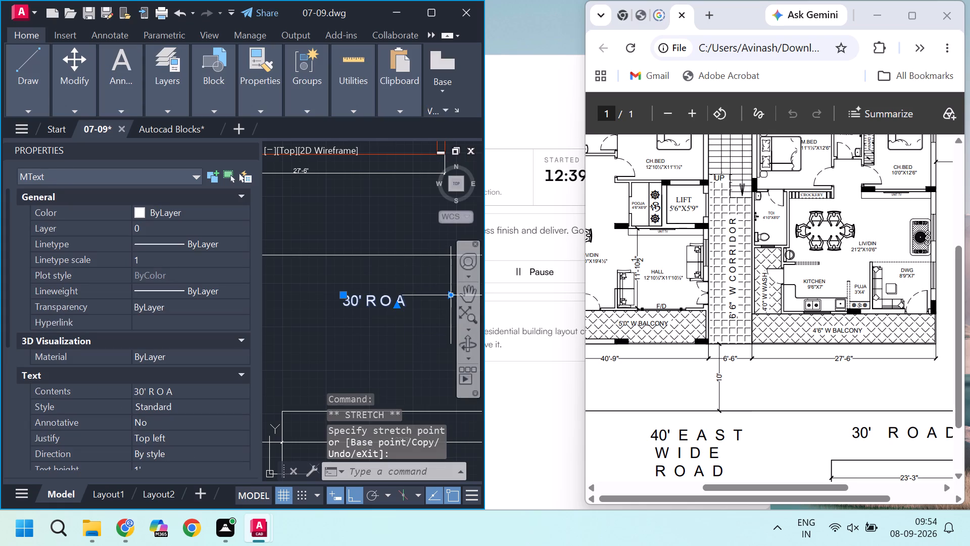
key(Escape)
Add the final letter D to the label to read 30' R O A D and finish editing.
double_click(402, 301)
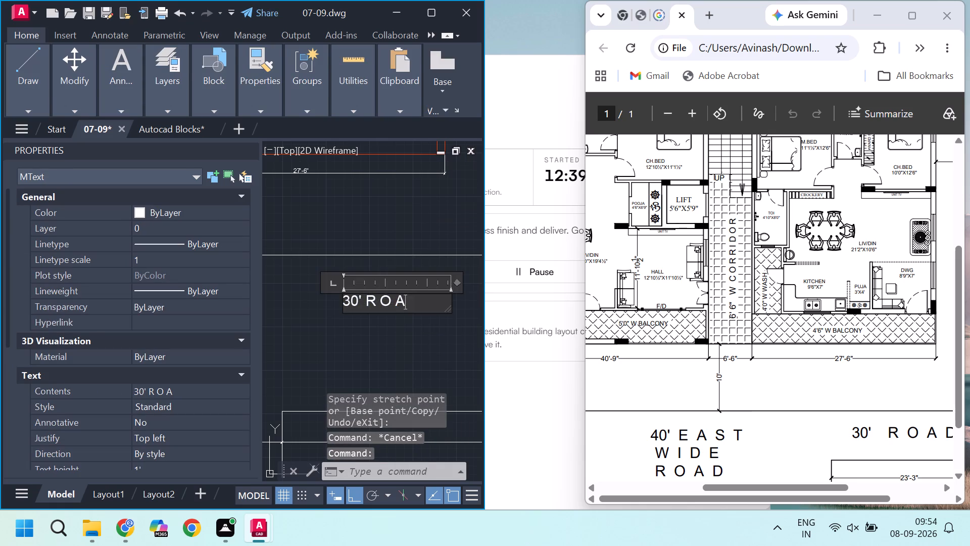
click(415, 303)
key(d)
click(423, 344)
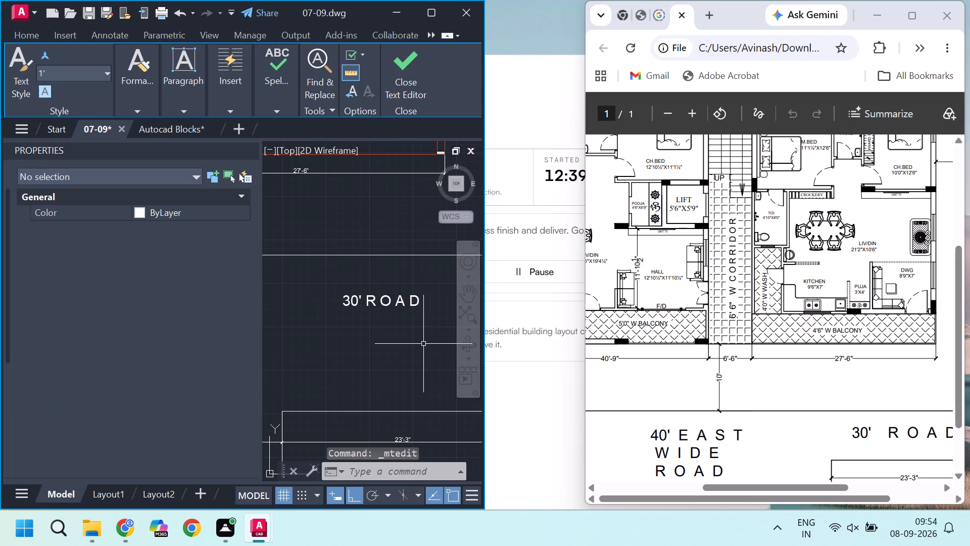
key(Escape)
Examine the road labels and their placement along the bottom of the reference PDF and in the drawing.
scroll(423, 344, down, 2)
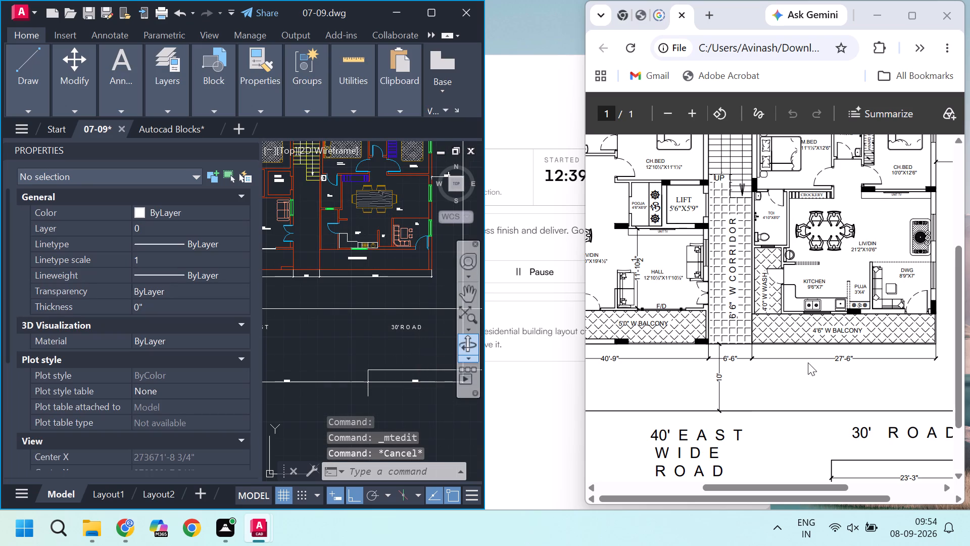
scroll(808, 362, down, 2)
middle_drag(807, 367, 746, 389)
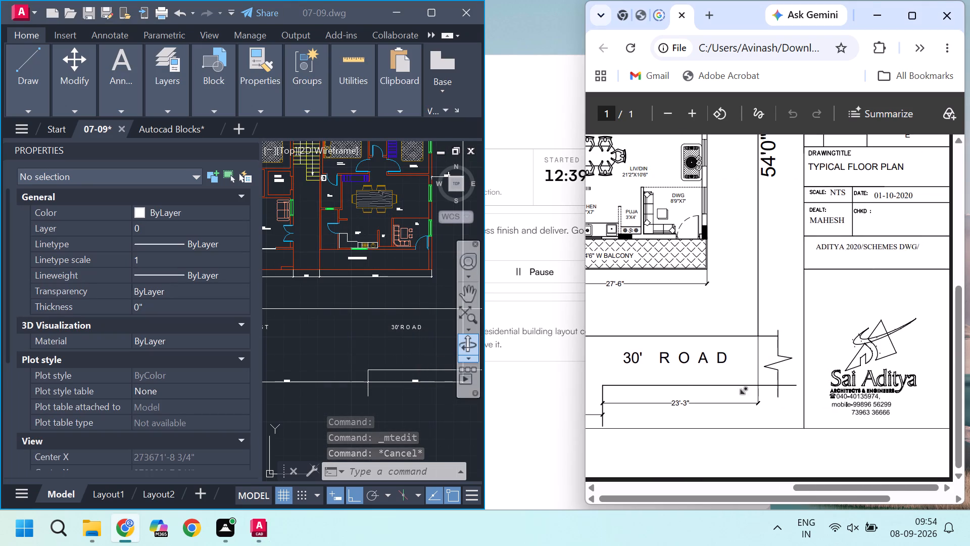
middle_drag(746, 389, 641, 395)
scroll(663, 401, down, 2)
scroll(400, 340, up, 1)
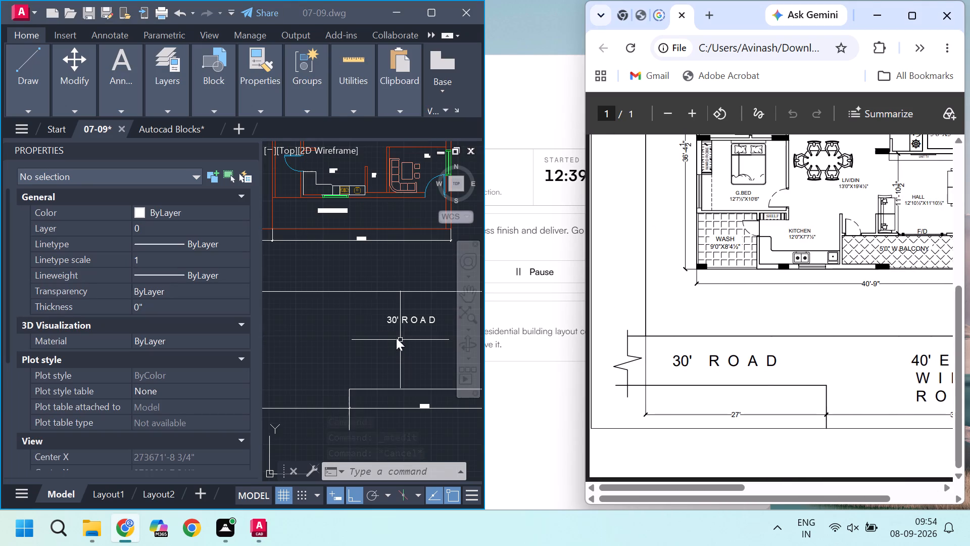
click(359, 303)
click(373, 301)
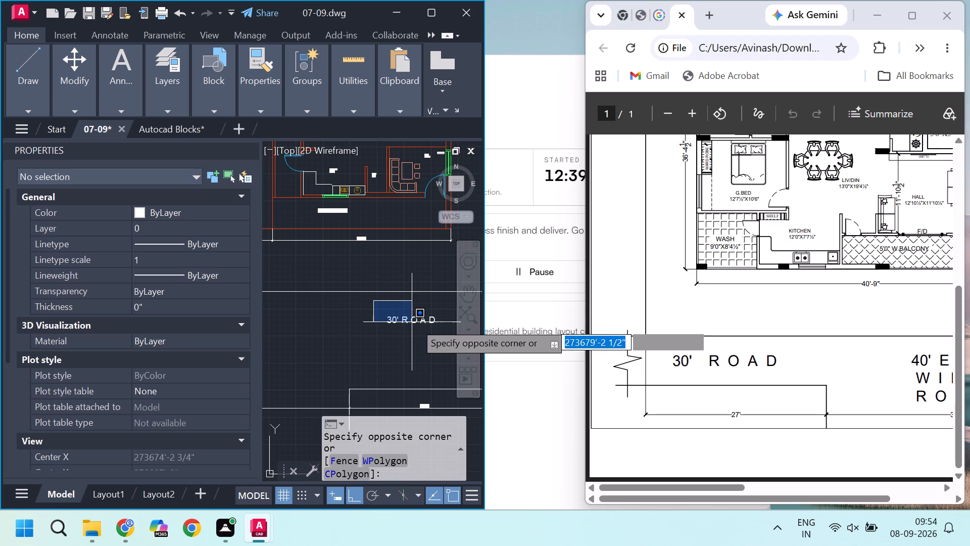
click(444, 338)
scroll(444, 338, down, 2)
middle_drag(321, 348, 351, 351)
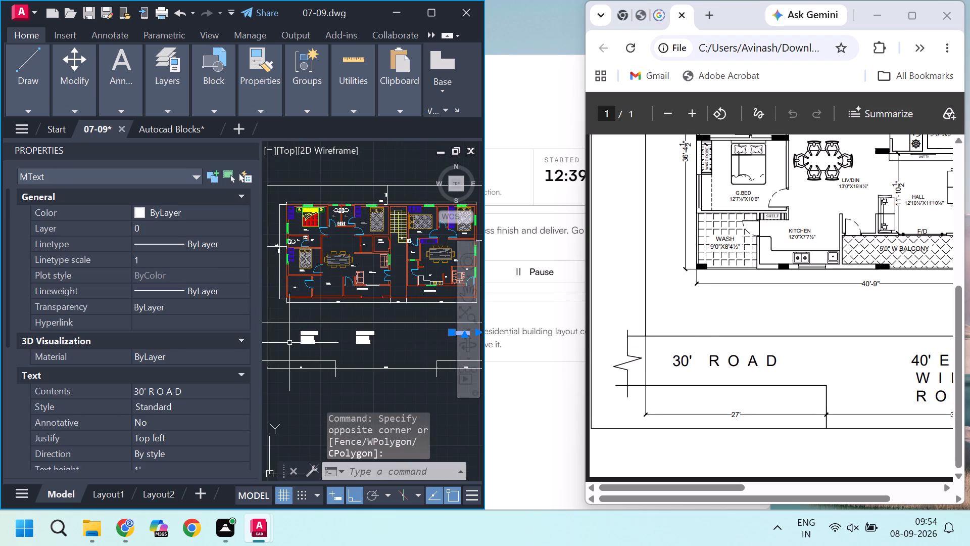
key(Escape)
Delete the extra 40' EAST WIDE ROAD label below the left-hand unit.
scroll(288, 339, up, 2)
click(305, 316)
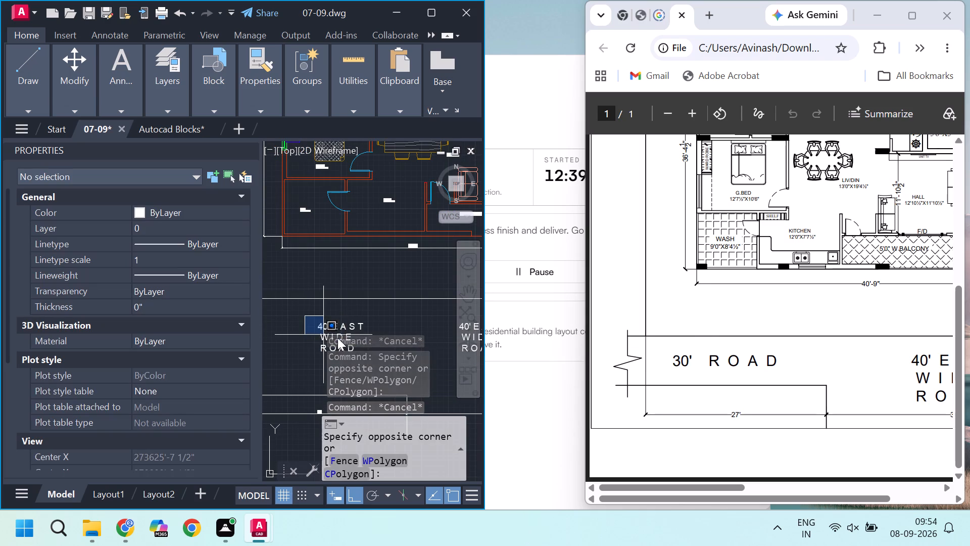
middle_drag(331, 330, 285, 287)
click(336, 320)
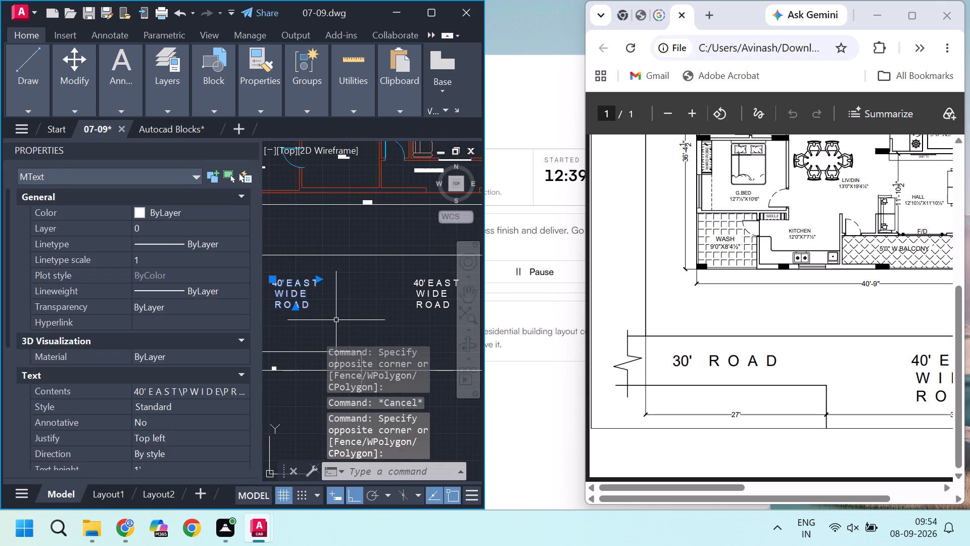
key(Delete)
Copy the 30' R O A D label from below the right-hand unit to the road strip below the left-hand unit.
scroll(336, 320, down, 1)
middle_drag(402, 303, 340, 304)
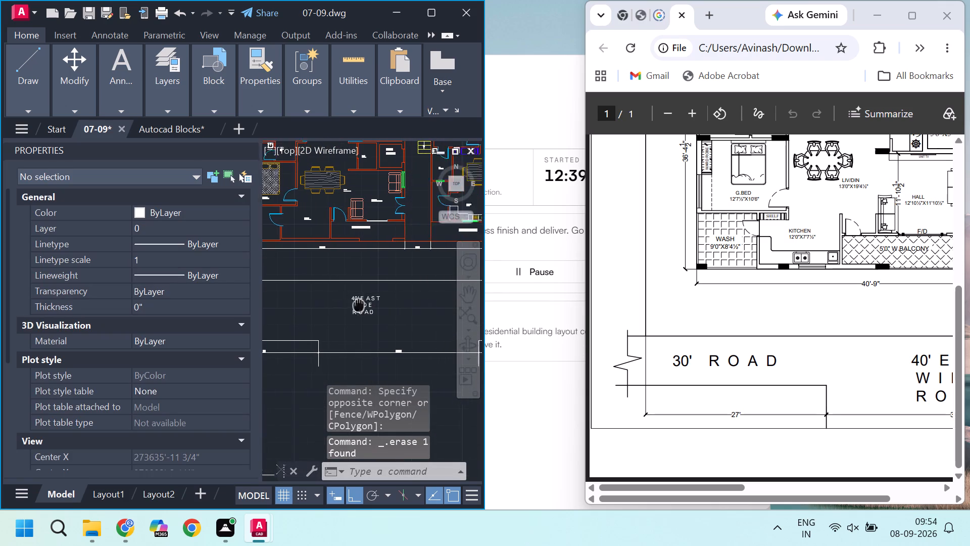
middle_drag(340, 304, 326, 303)
middle_drag(345, 311, 249, 313)
scroll(348, 304, up, 2)
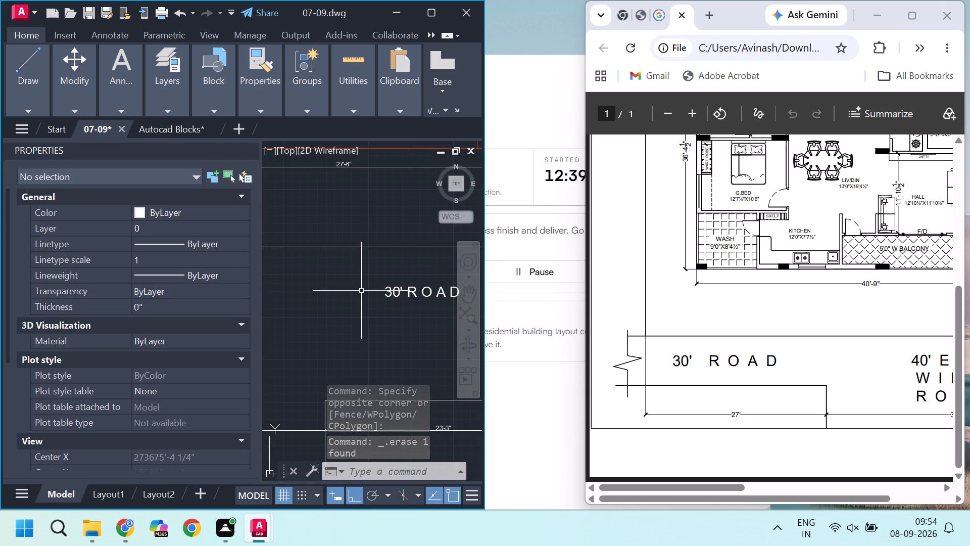
click(363, 270)
scroll(416, 309, down, 2)
click(438, 316)
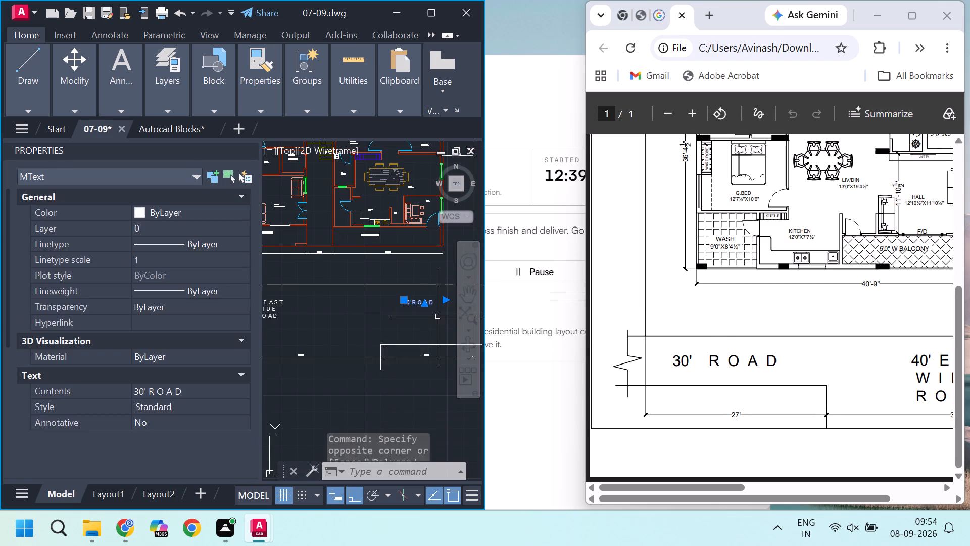
scroll(426, 298, up, 2)
text(CO)
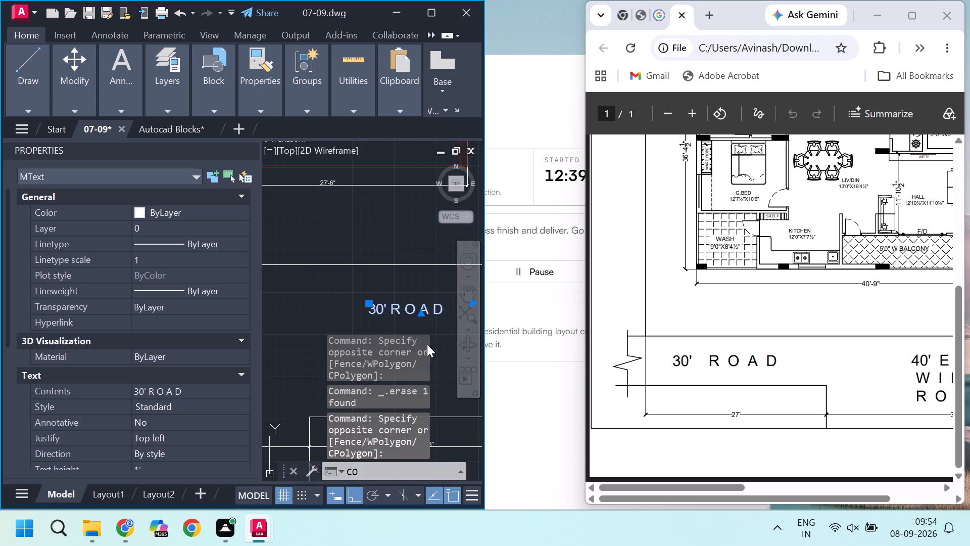
key(Return)
click(368, 318)
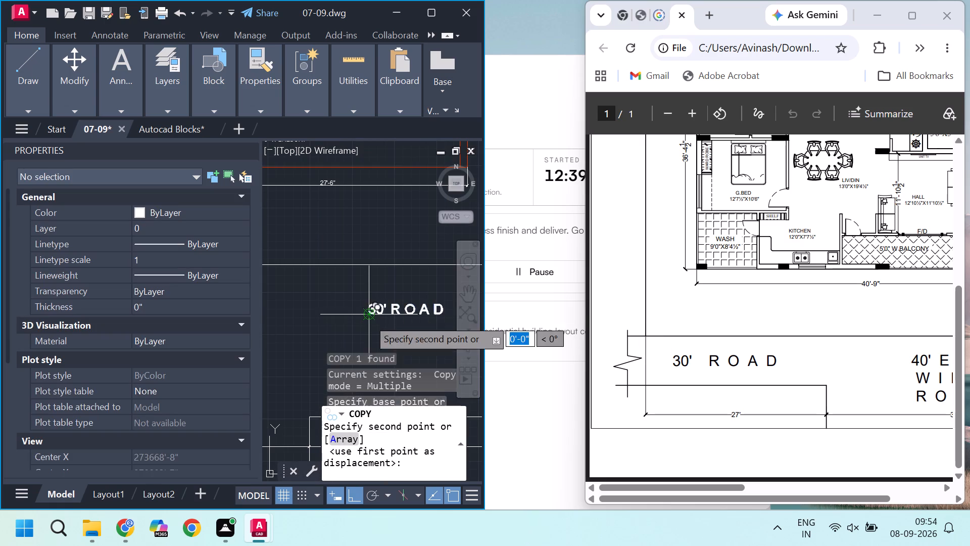
scroll(368, 318, down, 4)
middle_drag(312, 318, 407, 325)
scroll(375, 329, up, 2)
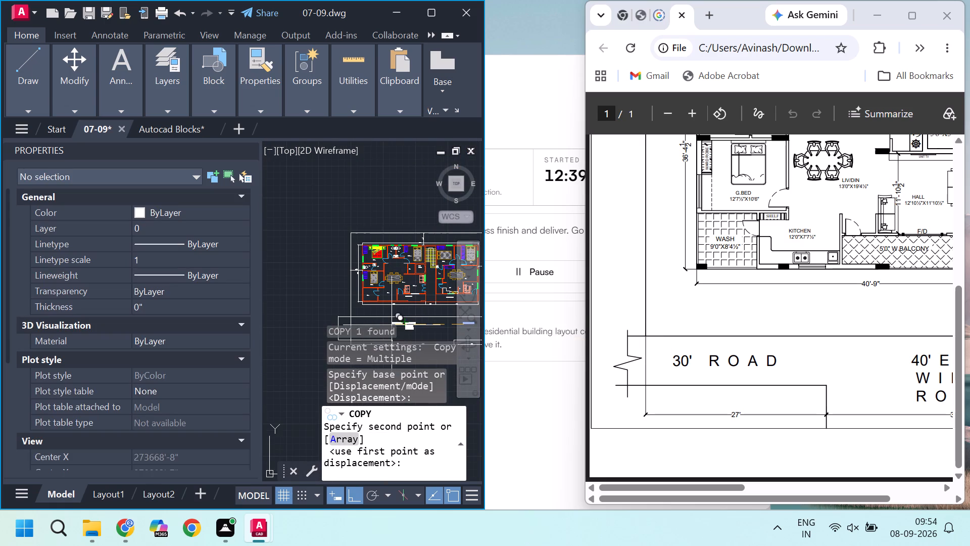
middle_drag(368, 322, 334, 265)
scroll(334, 265, up, 2)
click(323, 281)
key(Escape)
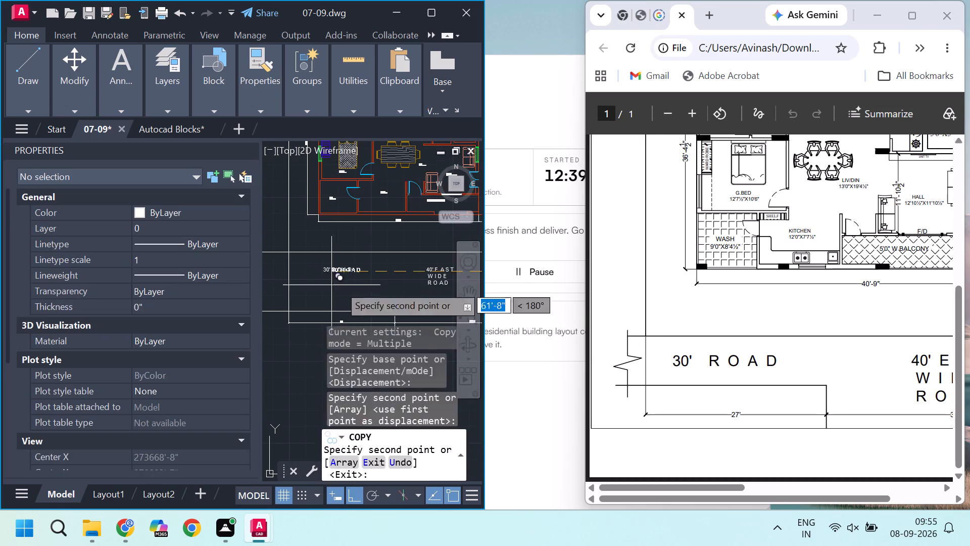
key(Escape)
Select the name and size texts of the MBED, DRESS and adjoining TOI labels in the left-hand unit.
scroll(351, 290, down, 2)
scroll(394, 204, up, 2)
scroll(366, 158, up, 2)
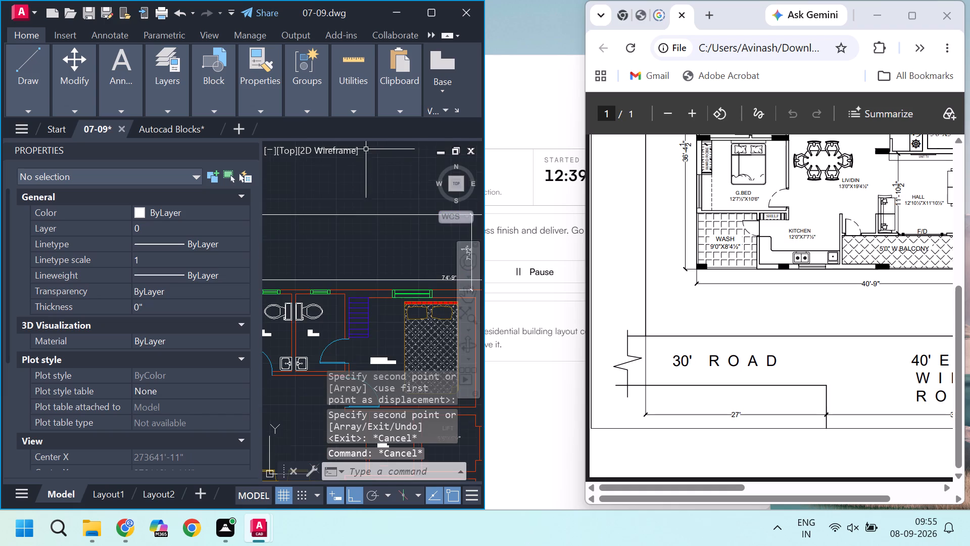
scroll(378, 227, down, 2)
middle_drag(312, 299, 363, 237)
scroll(330, 236, up, 2)
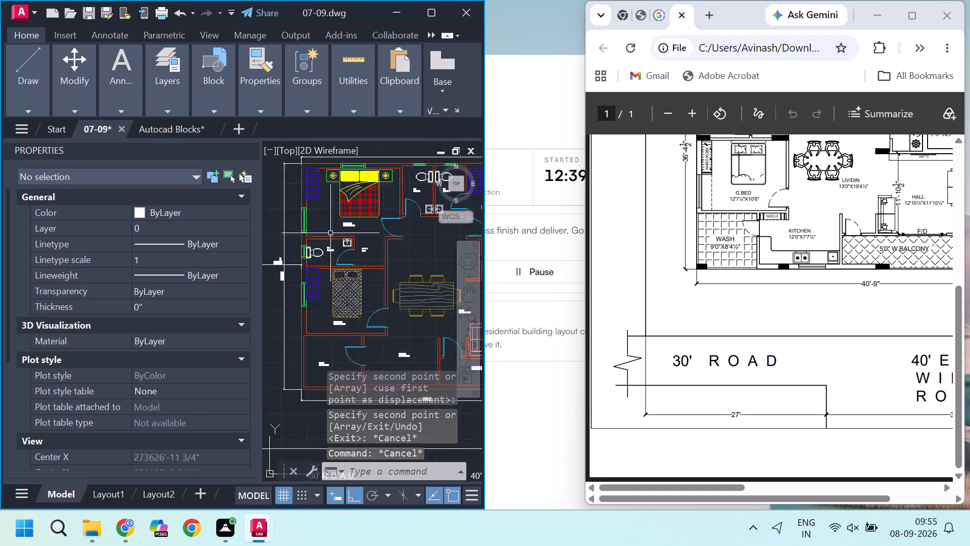
scroll(344, 209, up, 2)
click(347, 233)
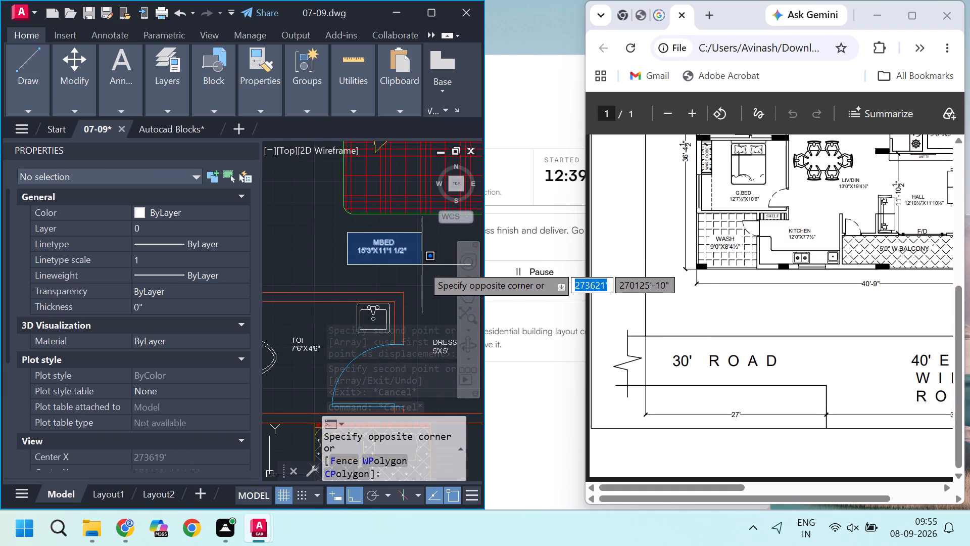
click(418, 265)
middle_drag(393, 269, 336, 212)
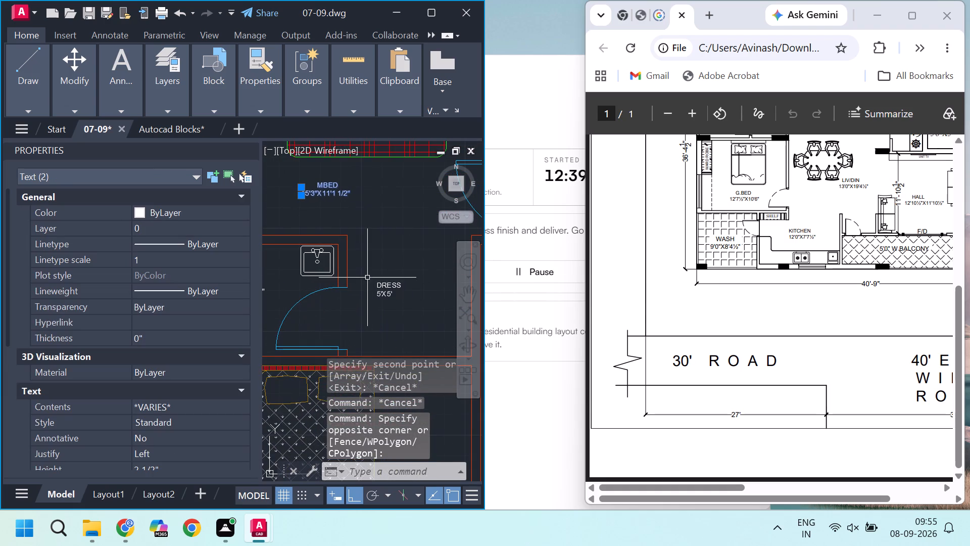
click(367, 278)
click(410, 301)
scroll(370, 267, down, 1)
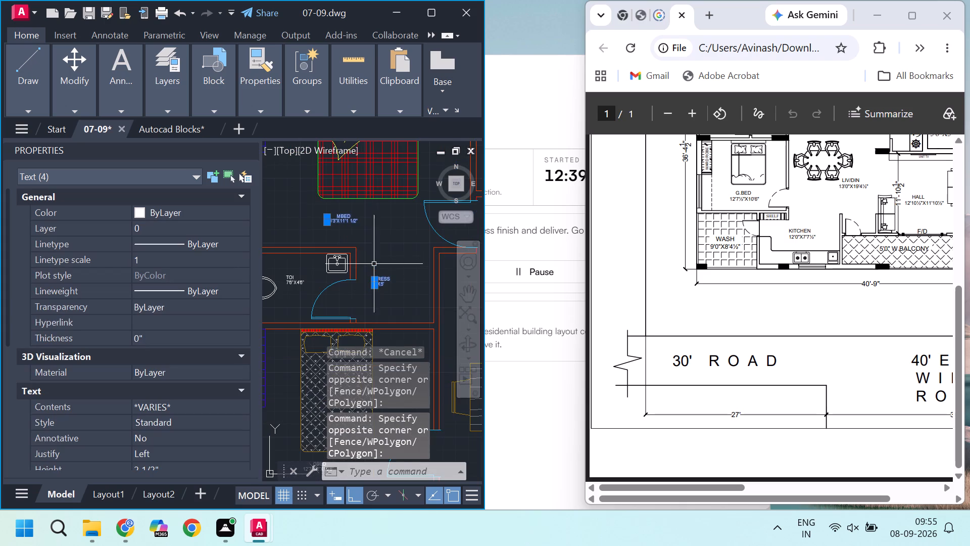
middle_drag(297, 275, 332, 268)
click(314, 267)
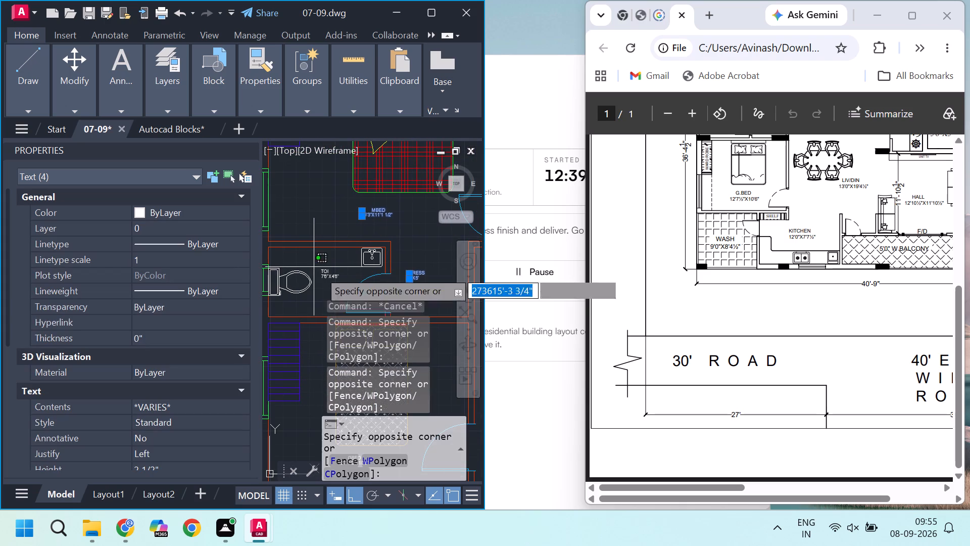
click(339, 284)
Add the name and size texts of the GBED, wash and kitchen labels to the selection.
scroll(319, 255, down, 3)
scroll(331, 311, up, 2)
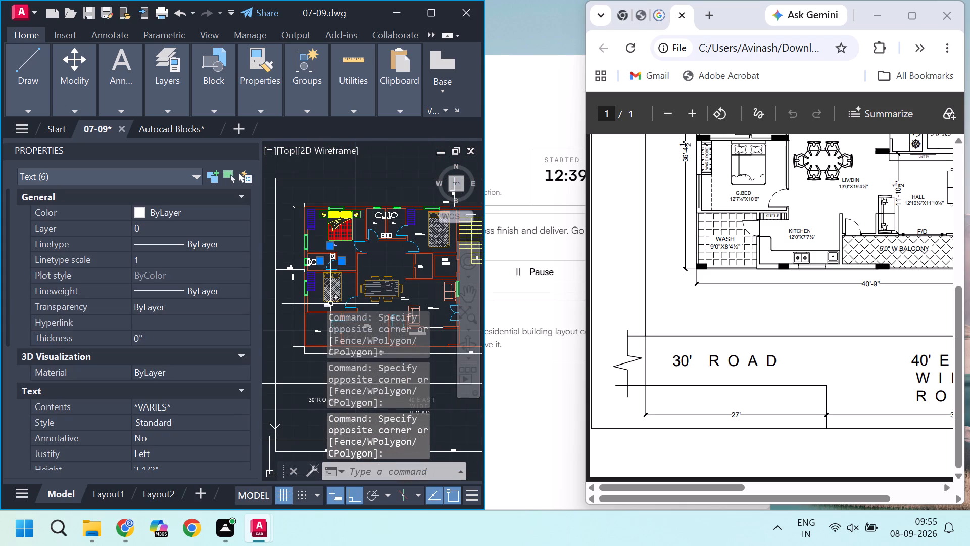
scroll(341, 292, up, 1)
middle_drag(341, 292, 324, 200)
scroll(301, 219, up, 3)
click(274, 218)
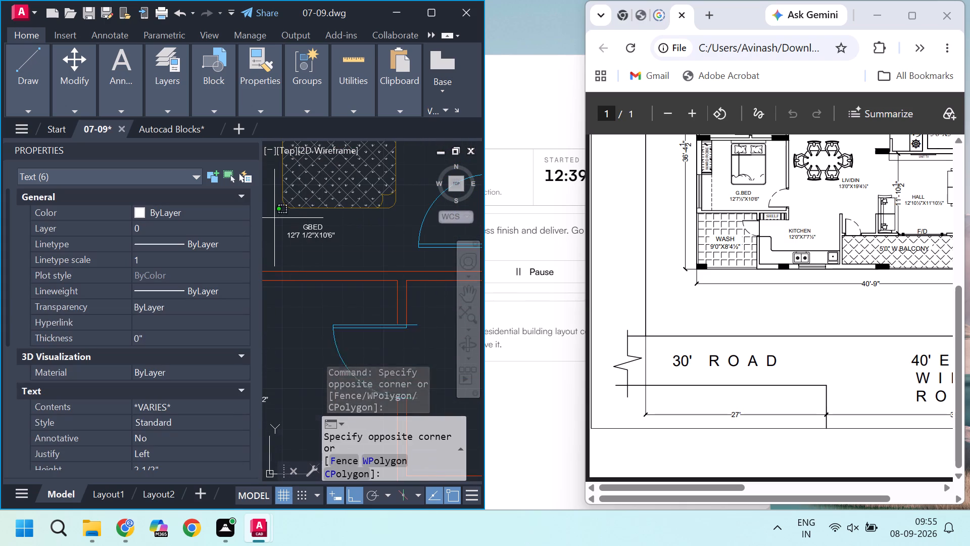
click(346, 251)
scroll(354, 217, down, 3)
scroll(304, 263, up, 1)
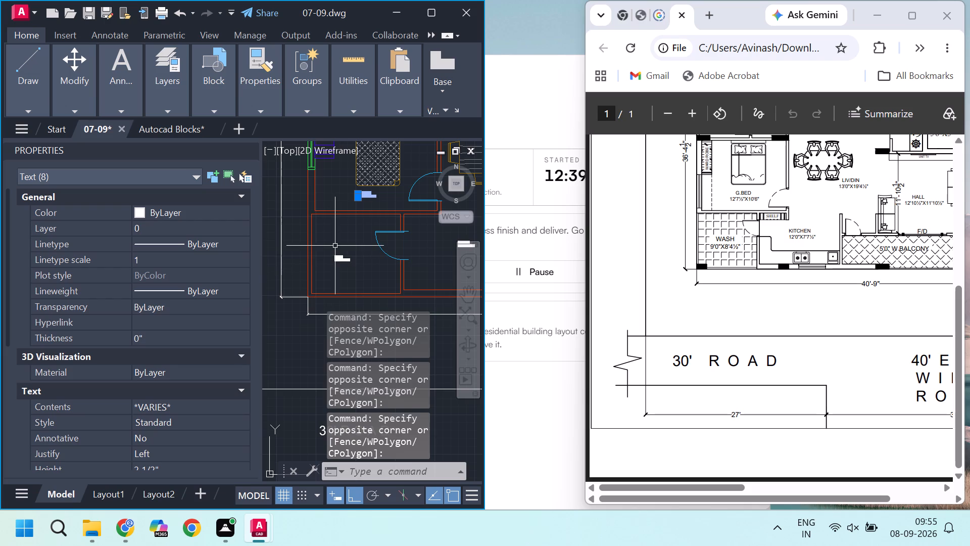
click(330, 247)
click(356, 270)
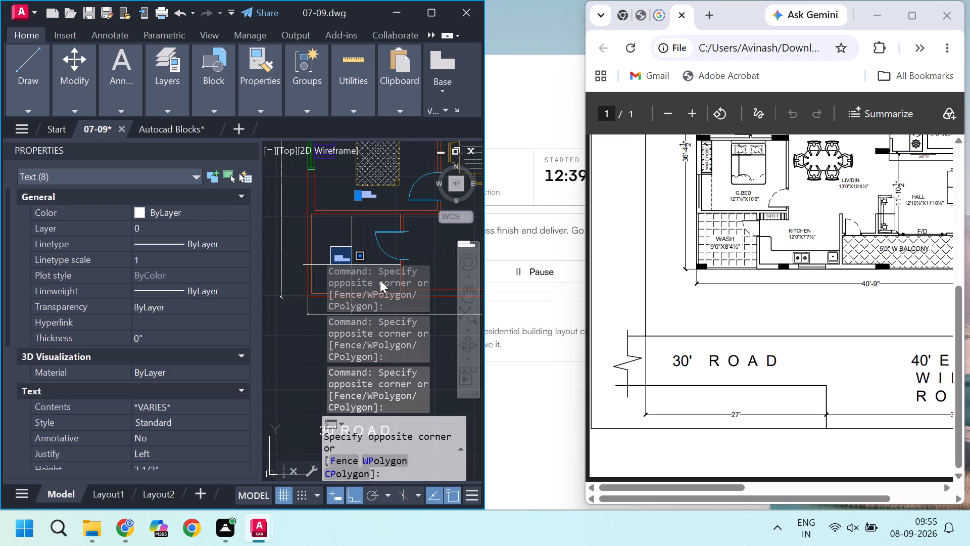
middle_drag(371, 263, 313, 218)
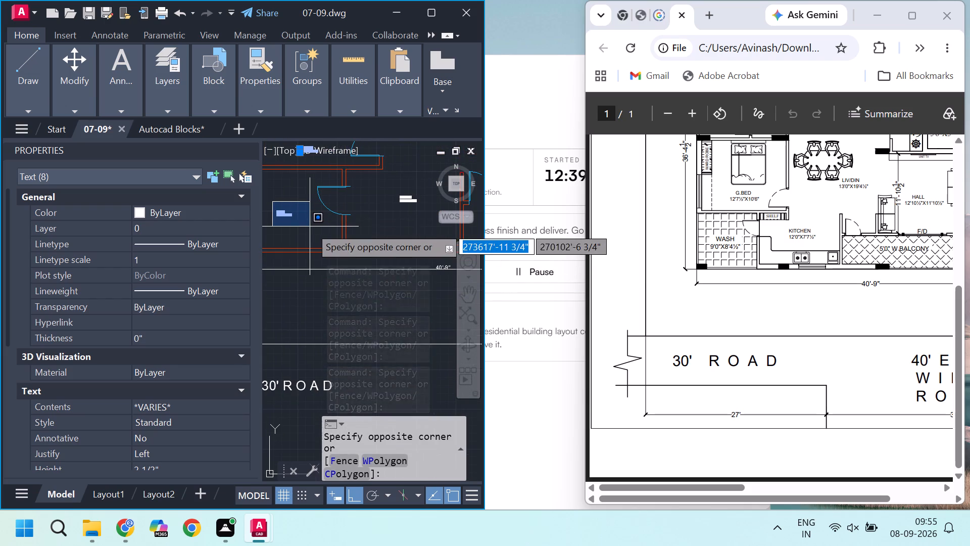
click(310, 226)
middle_drag(386, 216, 344, 236)
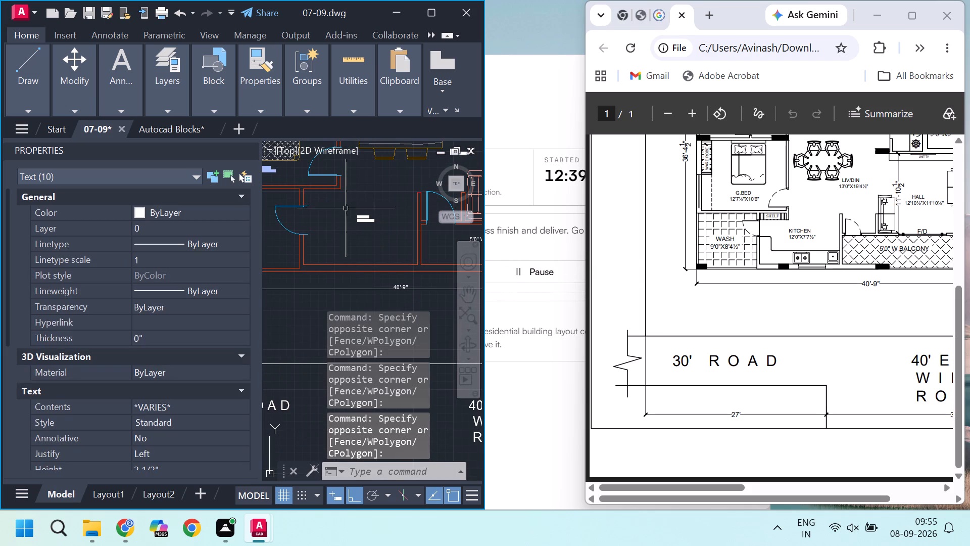
click(346, 208)
click(382, 235)
Add the LIVDIN and HALL name and size texts to the selection.
middle_drag(396, 226, 312, 274)
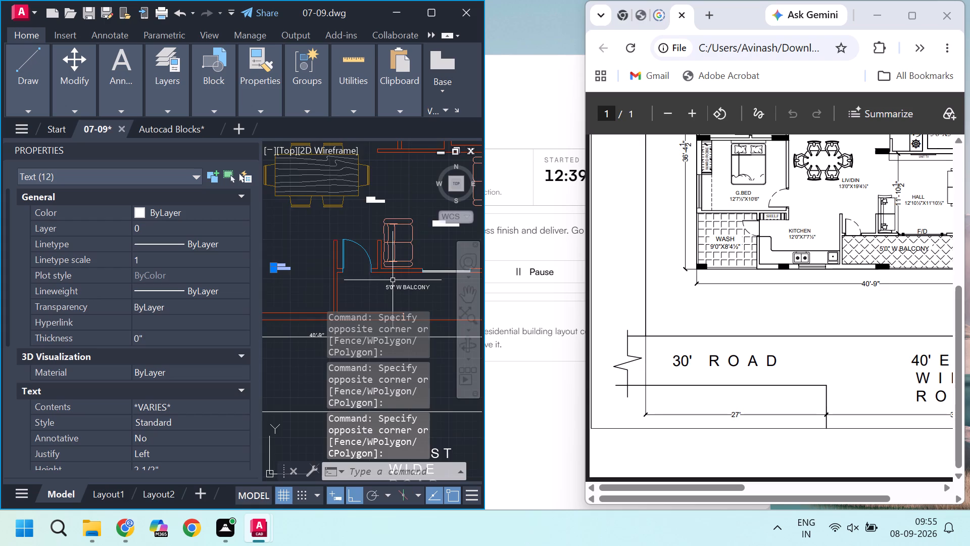
scroll(395, 282, up, 2)
scroll(316, 262, down, 2)
scroll(329, 191, up, 2)
middle_drag(329, 192, 348, 252)
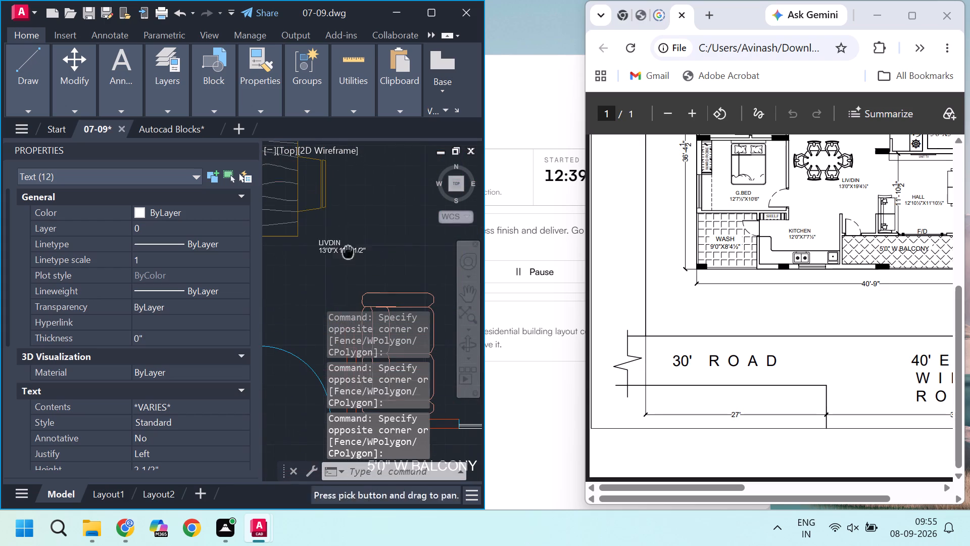
click(316, 234)
click(375, 262)
middle_drag(375, 262, 310, 238)
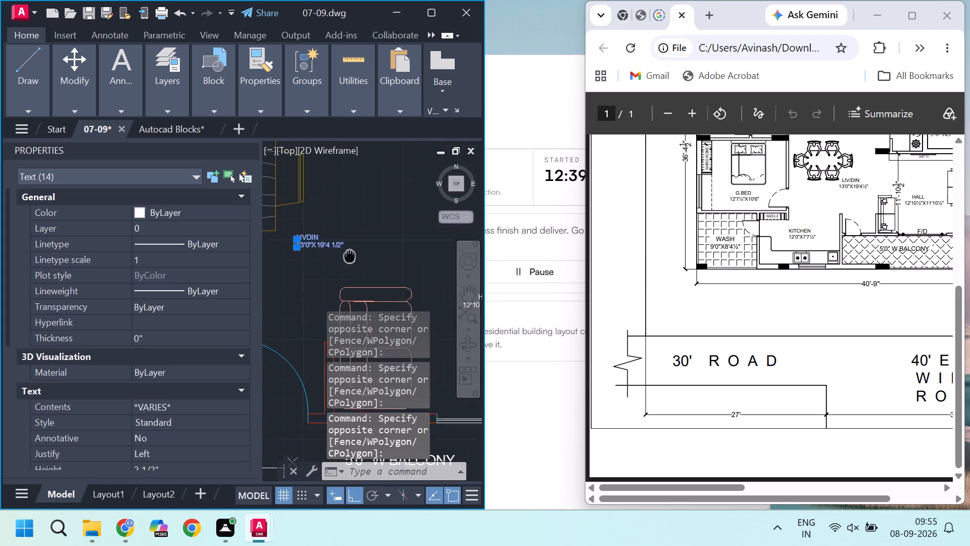
middle_drag(310, 238, 275, 224)
click(360, 248)
scroll(360, 248, down, 3)
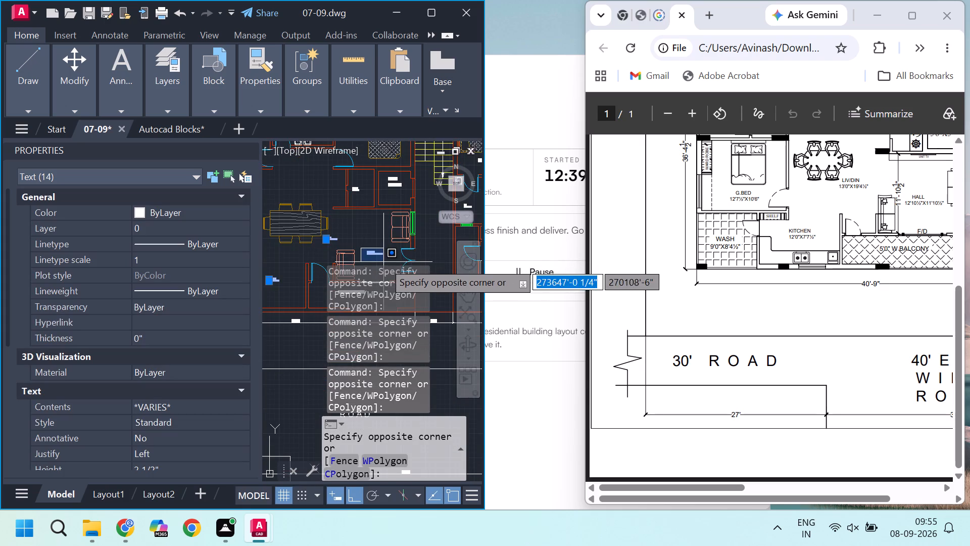
scroll(383, 262, up, 1)
click(386, 263)
Add the name and size texts of the POOJA, CH.BED and two adjoining upper TOI labels to the left-hand unit's selection.
scroll(386, 263, down, 2)
scroll(367, 207, up, 3)
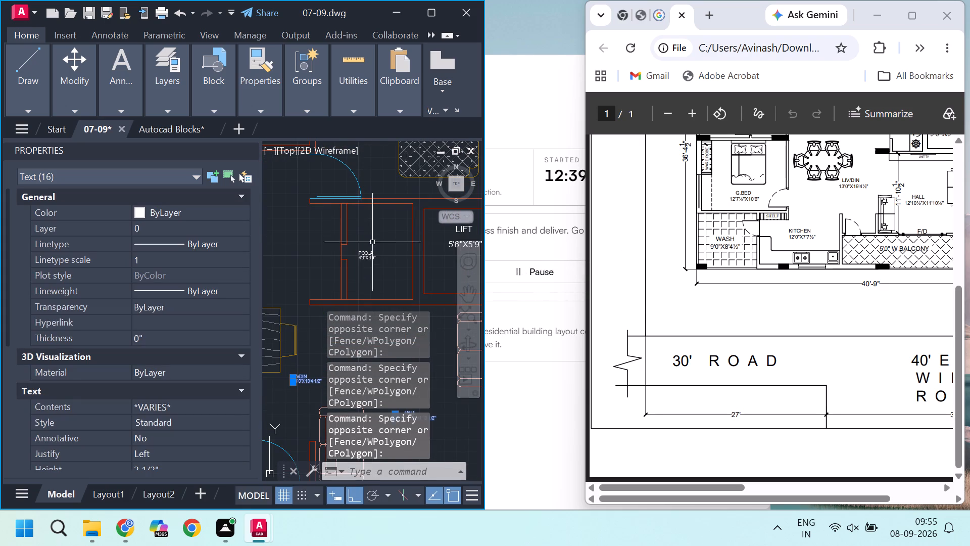
click(354, 241)
click(397, 272)
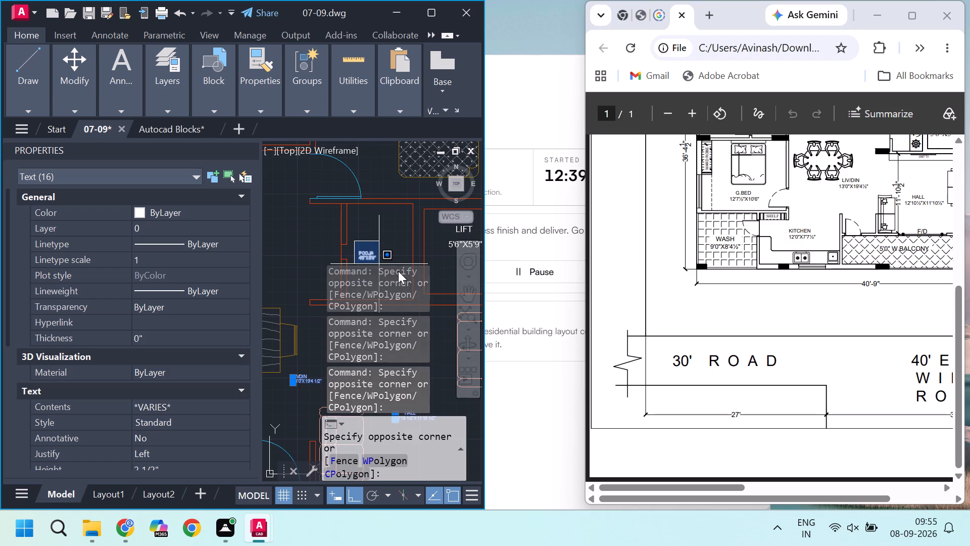
middle_drag(396, 264, 360, 241)
click(360, 241)
scroll(361, 249, down, 2)
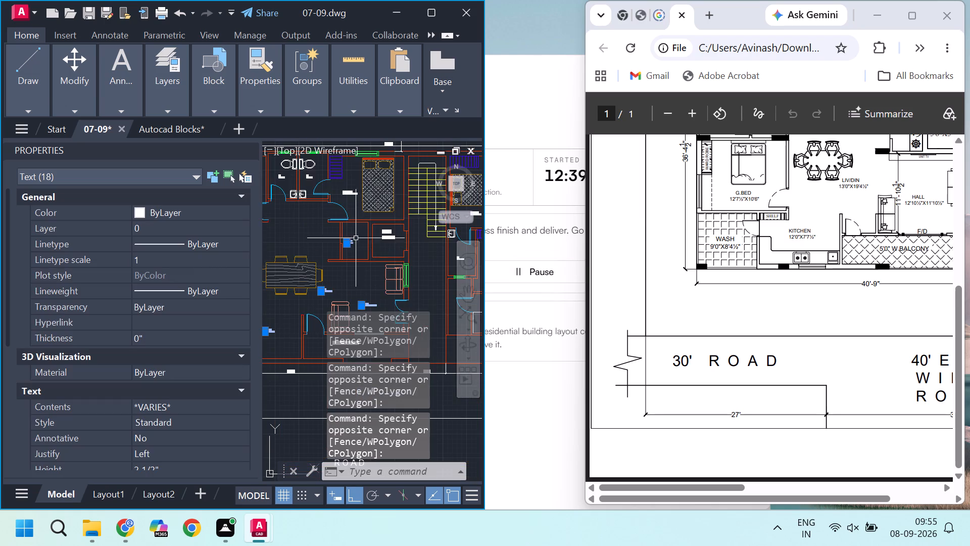
scroll(357, 184, up, 2)
middle_drag(349, 177, 379, 214)
click(343, 234)
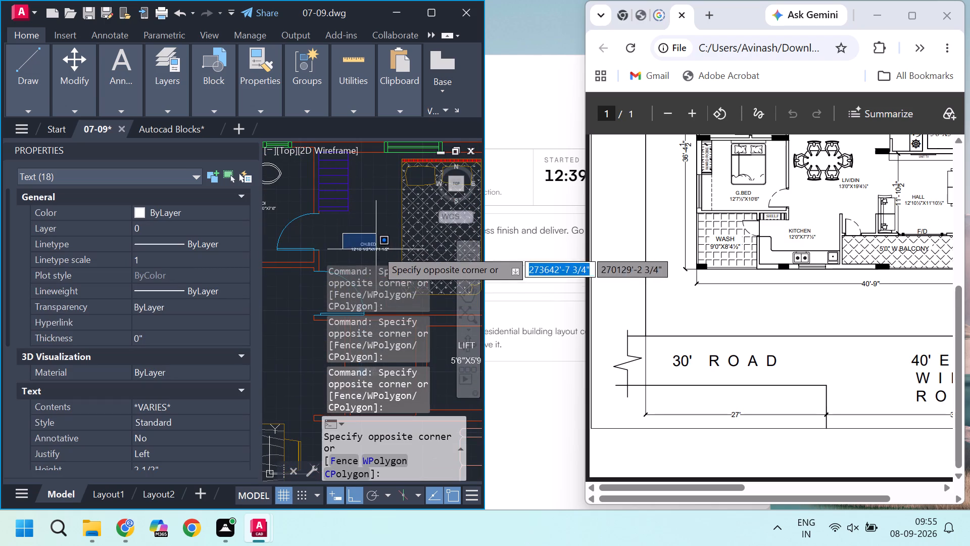
click(395, 257)
scroll(395, 257, down, 2)
scroll(323, 238, up, 2)
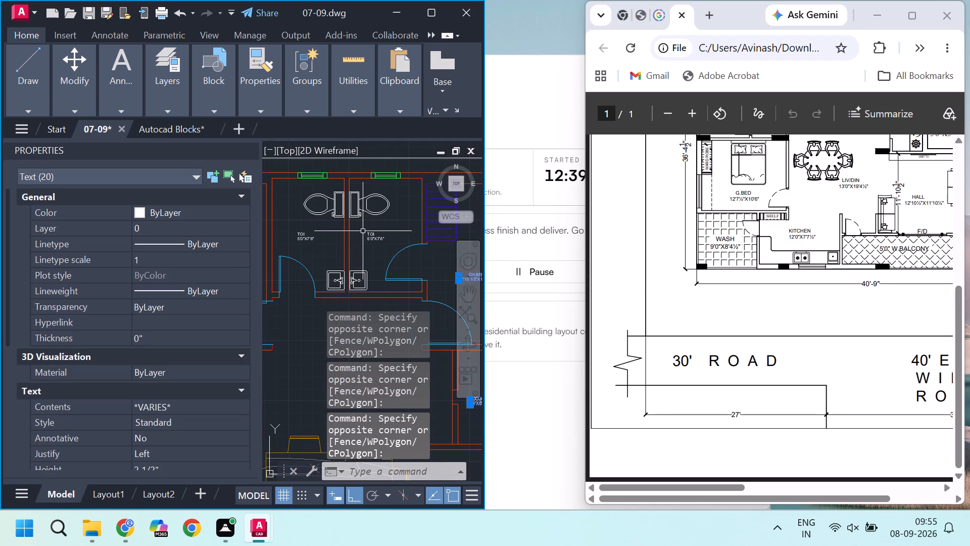
click(363, 231)
click(394, 244)
click(288, 228)
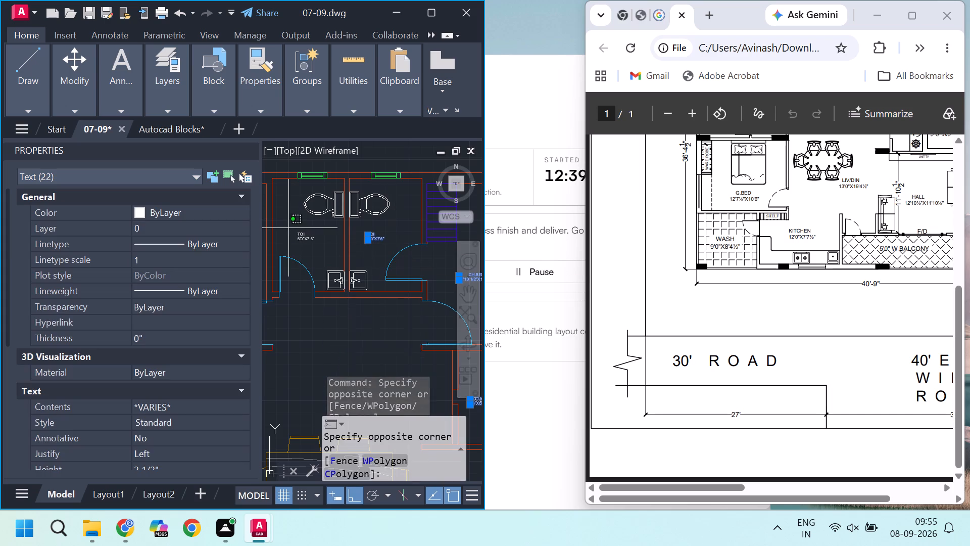
click(320, 244)
scroll(346, 255, down, 3)
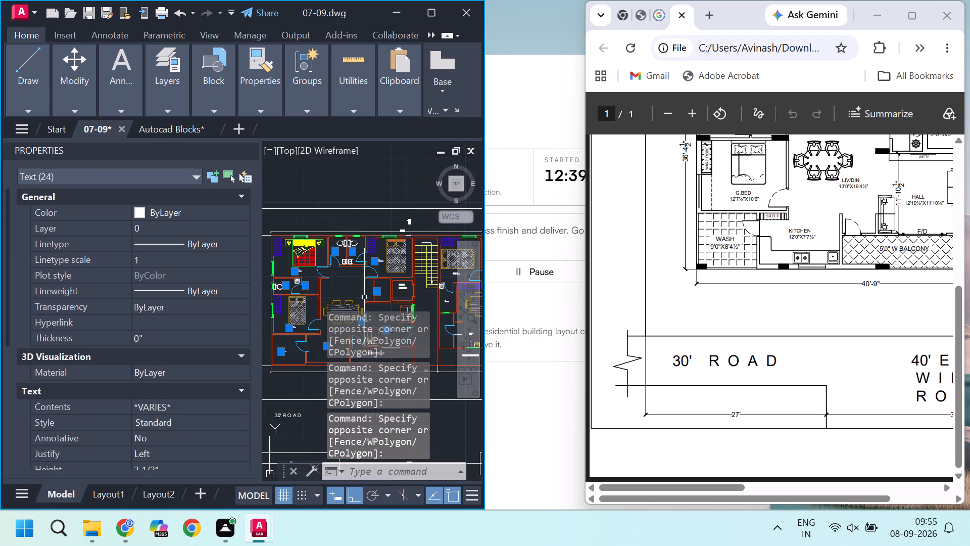
Set the text height of the selected room labels to 5" and clear the selection.
scroll(168, 361, down, 2)
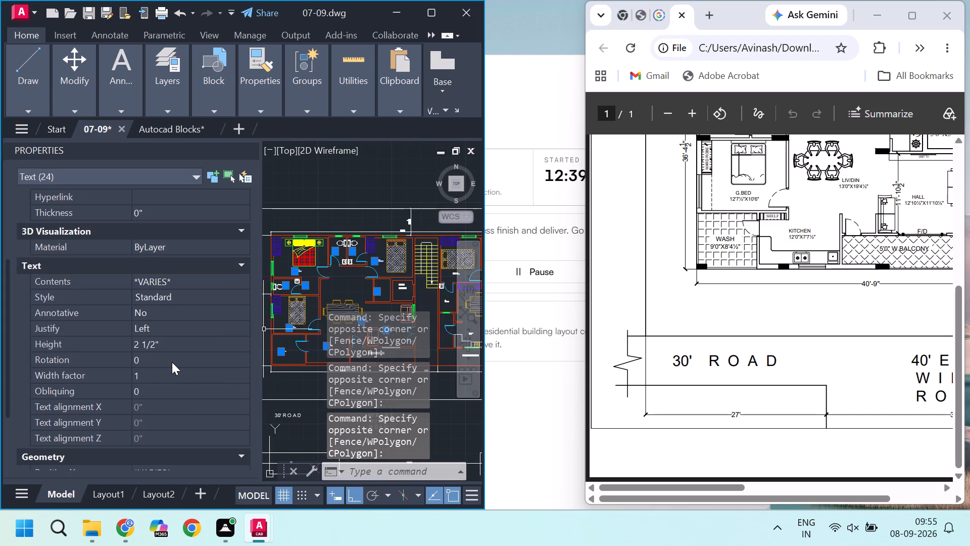
click(164, 343)
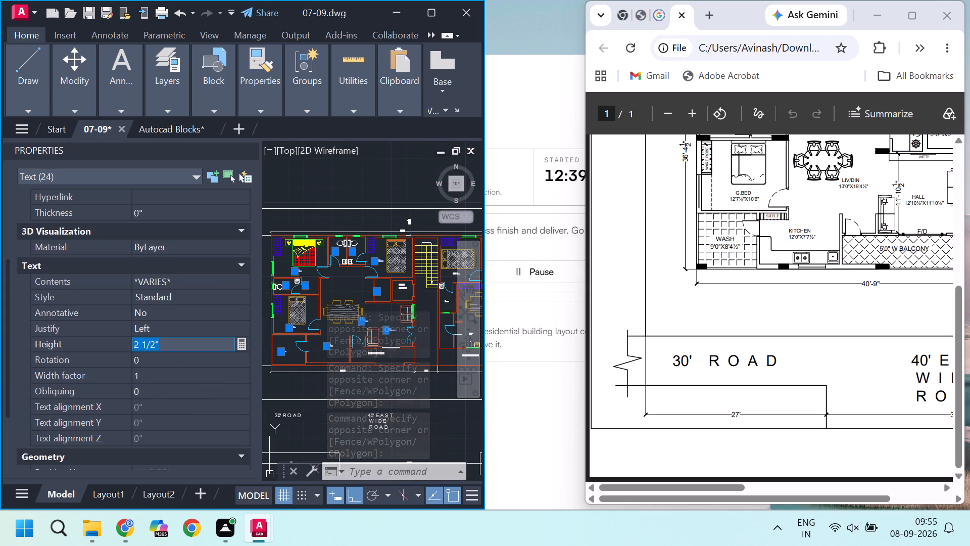
key(5)
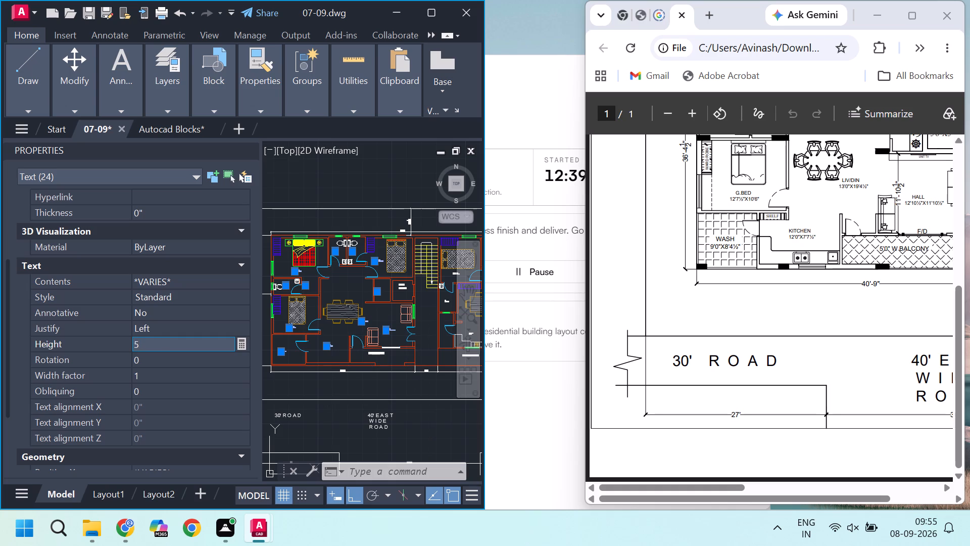
key(shift+quotedbl)
key(Return)
key(Escape)
key(Escape)
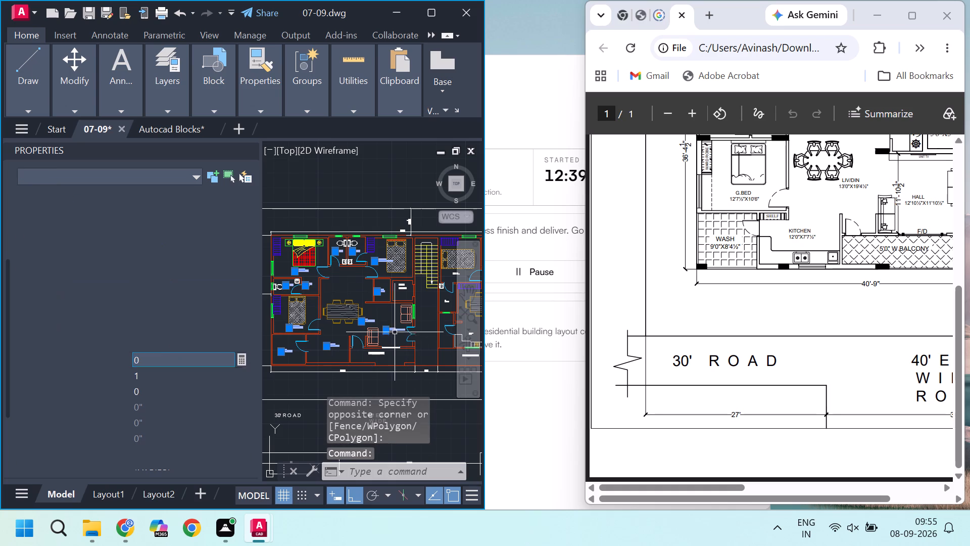
scroll(397, 330, up, 3)
key(Escape)
Move the HALL name text straight up so it sits clear above its size text.
scroll(376, 334, up, 1)
scroll(371, 309, down, 2)
scroll(372, 309, up, 2)
click(384, 318)
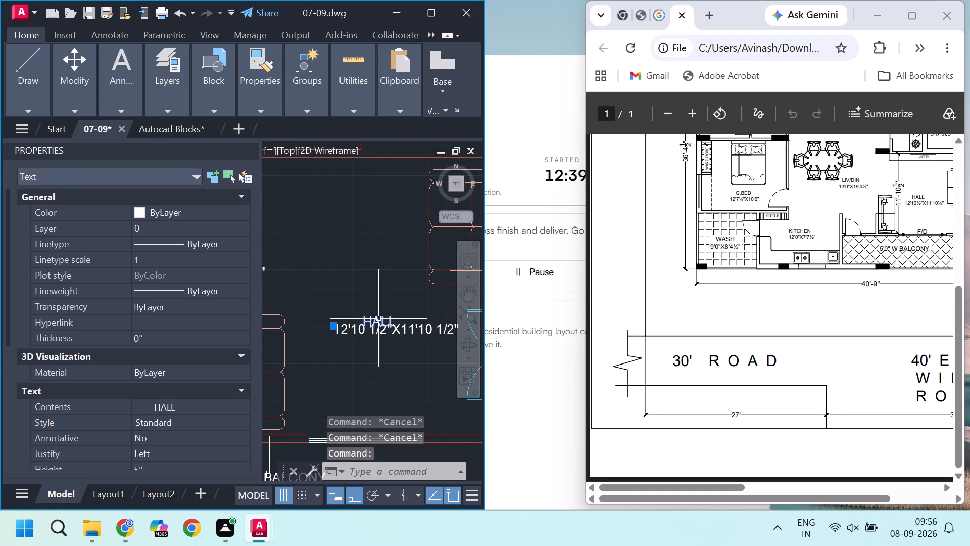
click(334, 327)
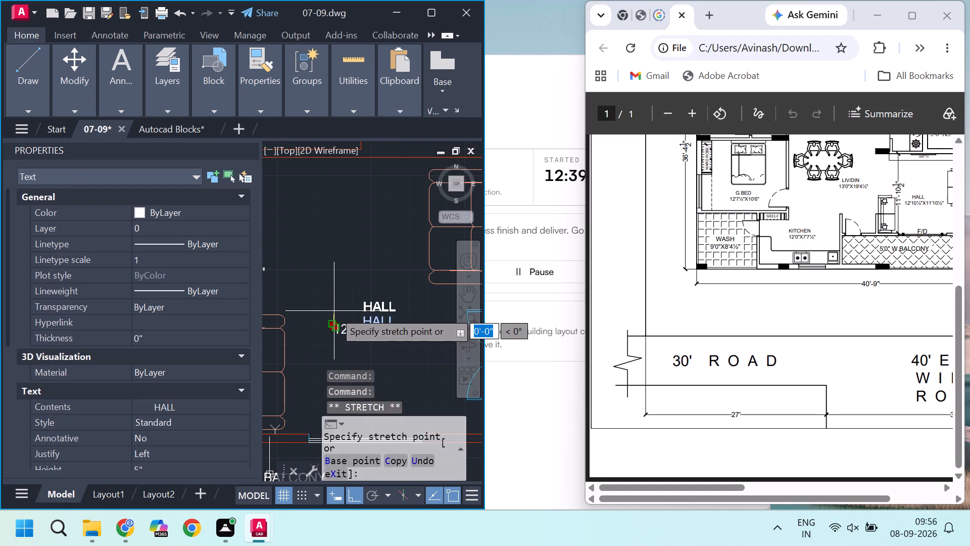
click(334, 311)
click(333, 327)
click(333, 304)
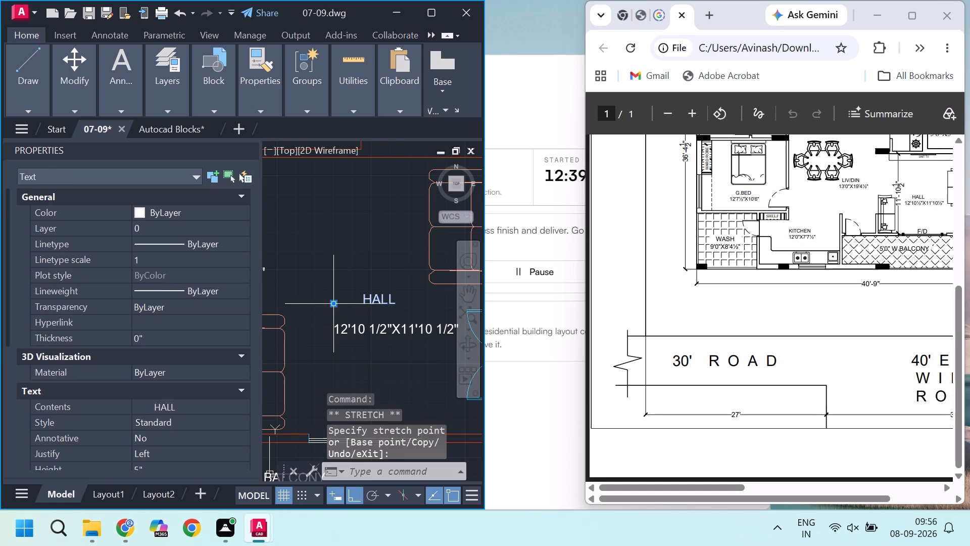
key(Escape)
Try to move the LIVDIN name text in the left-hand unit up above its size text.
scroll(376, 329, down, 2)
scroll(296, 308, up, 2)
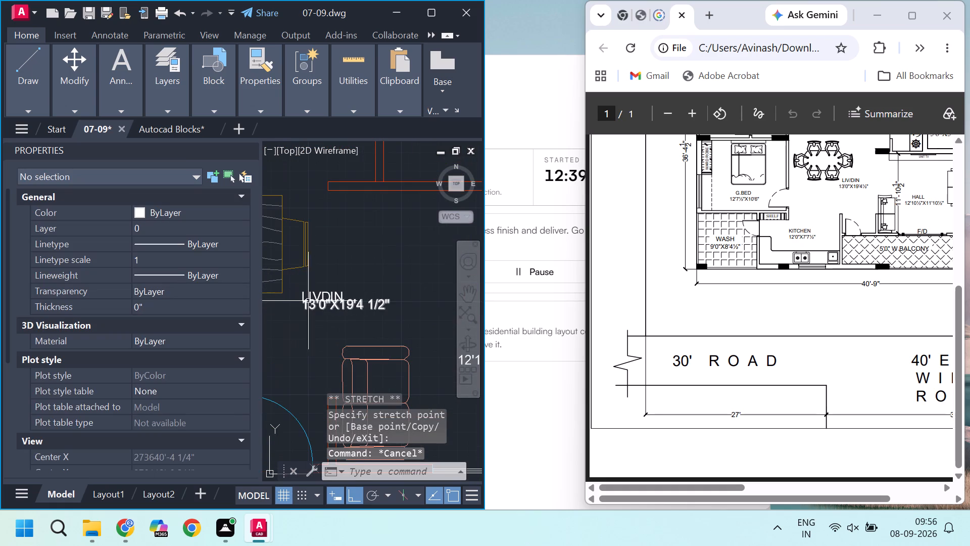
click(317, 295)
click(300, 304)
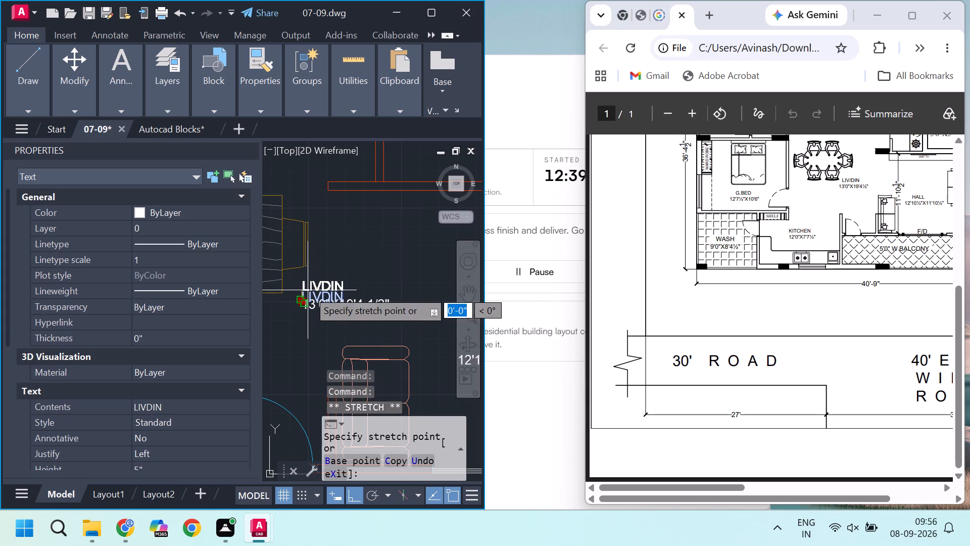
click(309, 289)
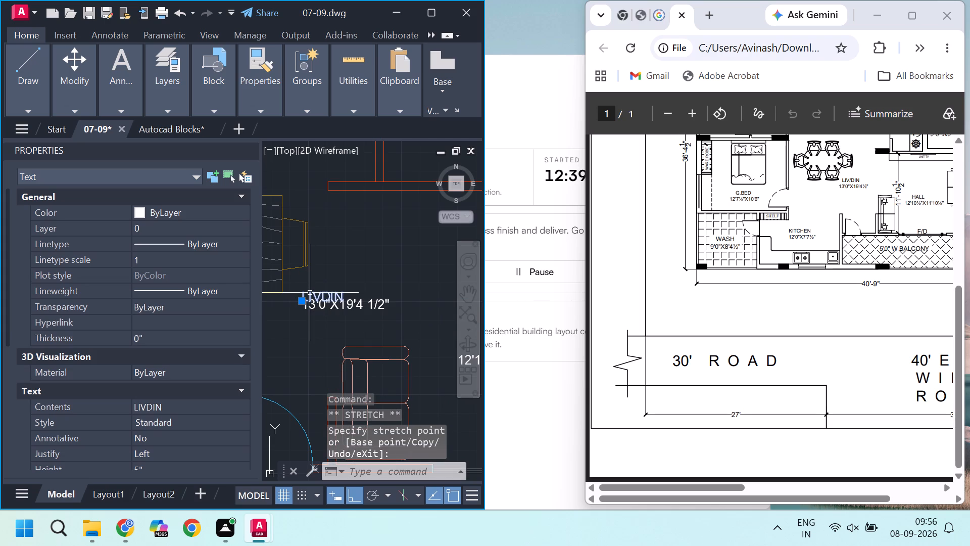
Turn Ortho off and move the left-hand unit's LIVDIN name text above its size text, roughly centred over it.
key(F8)
click(300, 301)
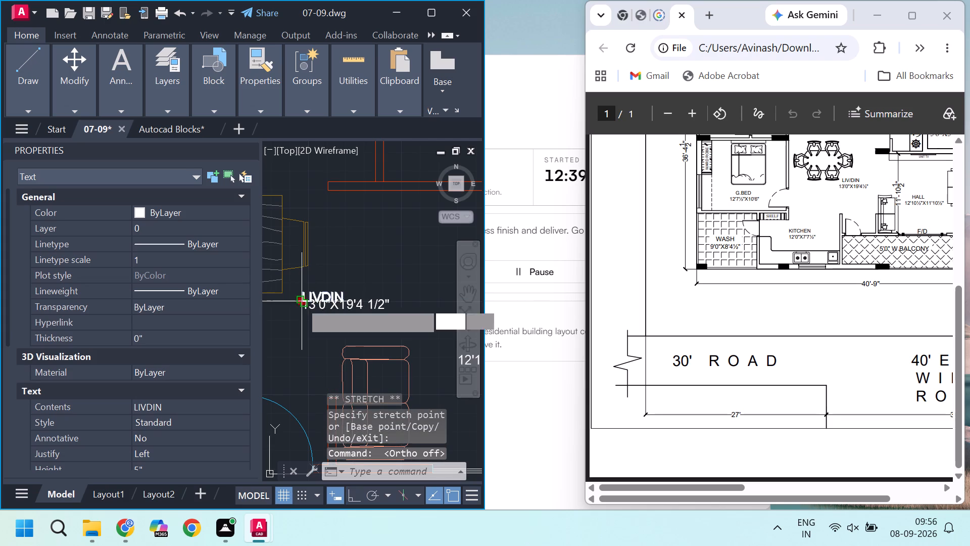
click(313, 289)
key(Escape)
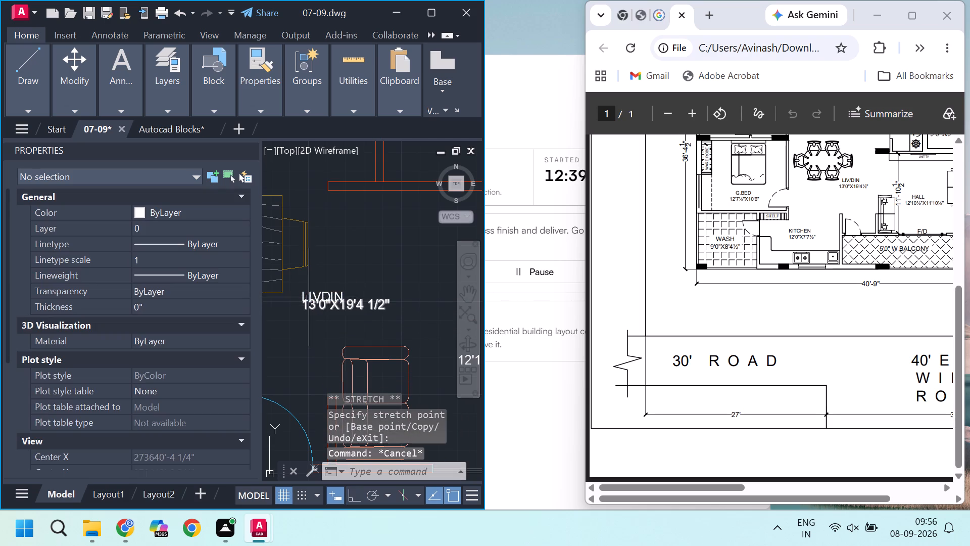
click(309, 296)
click(302, 302)
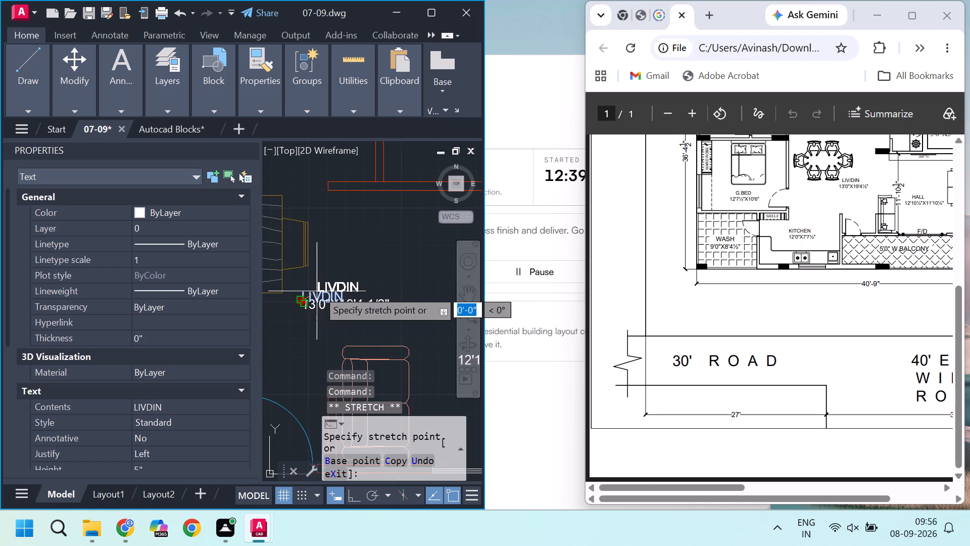
click(319, 283)
click(303, 299)
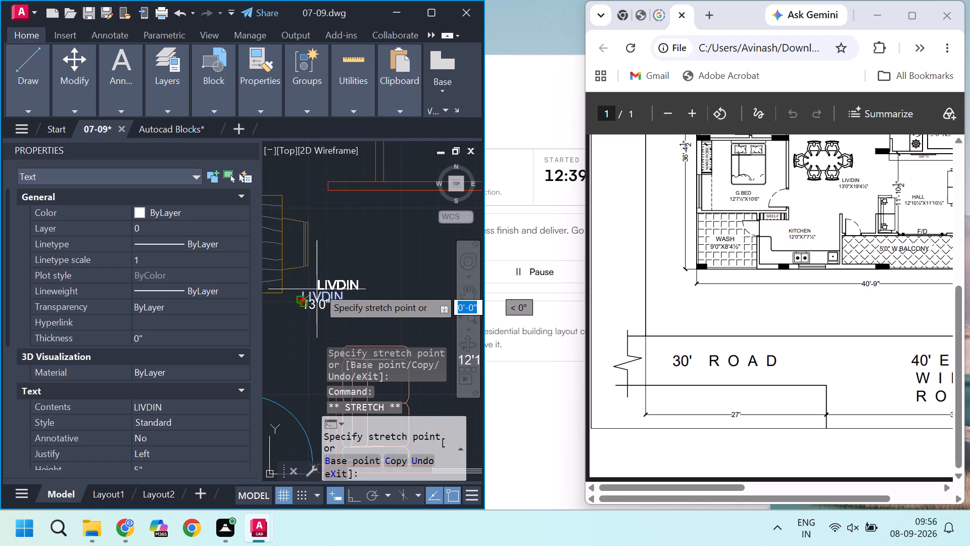
click(328, 276)
drag(328, 276, 325, 286)
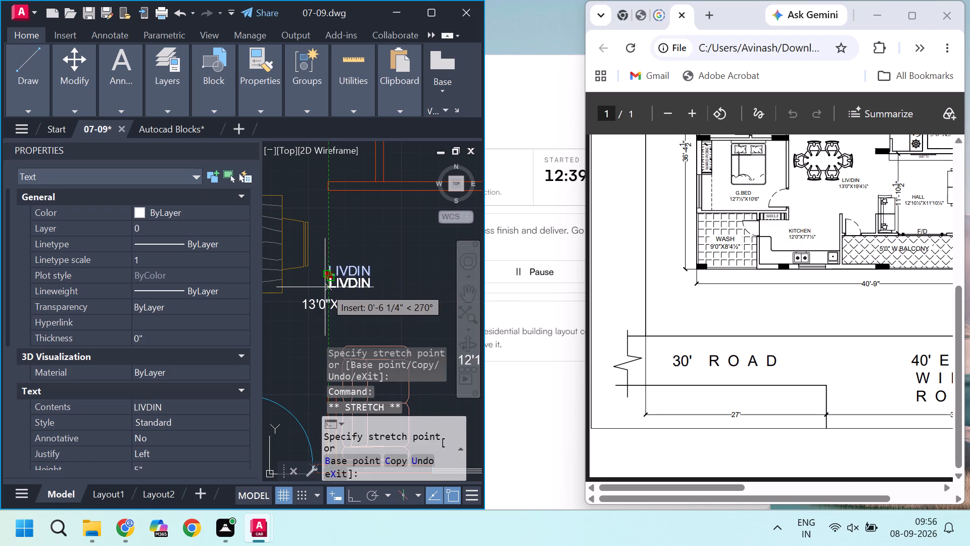
click(325, 287)
key(Escape)
key(Escape)
Select the name and size texts of the LIVDIN, CH.BED and MBED labels in the right-hand unit.
scroll(378, 300, down, 4)
middle_drag(400, 311, 278, 312)
scroll(377, 286, up, 3)
click(381, 298)
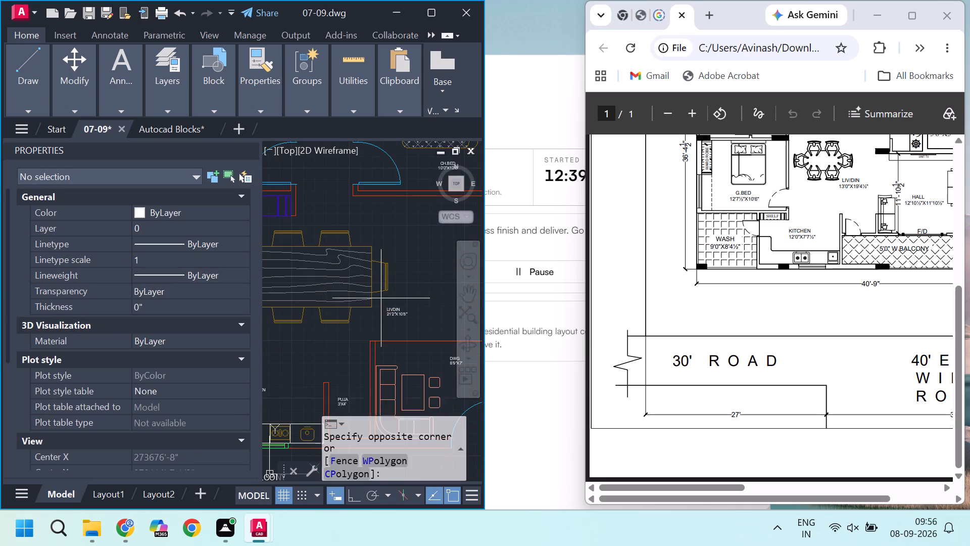
click(410, 321)
scroll(410, 321, down, 2)
scroll(435, 253, up, 2)
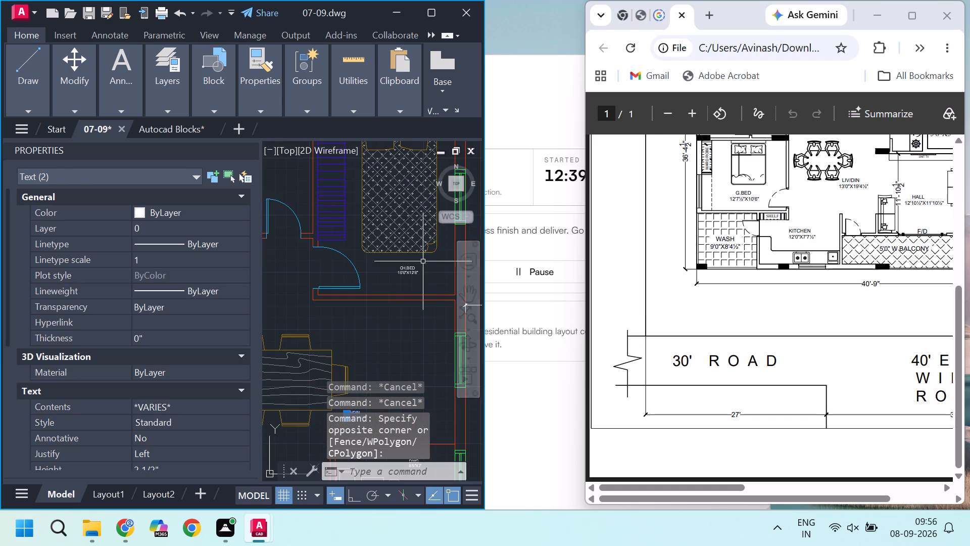
click(386, 259)
click(424, 280)
scroll(428, 280, down, 3)
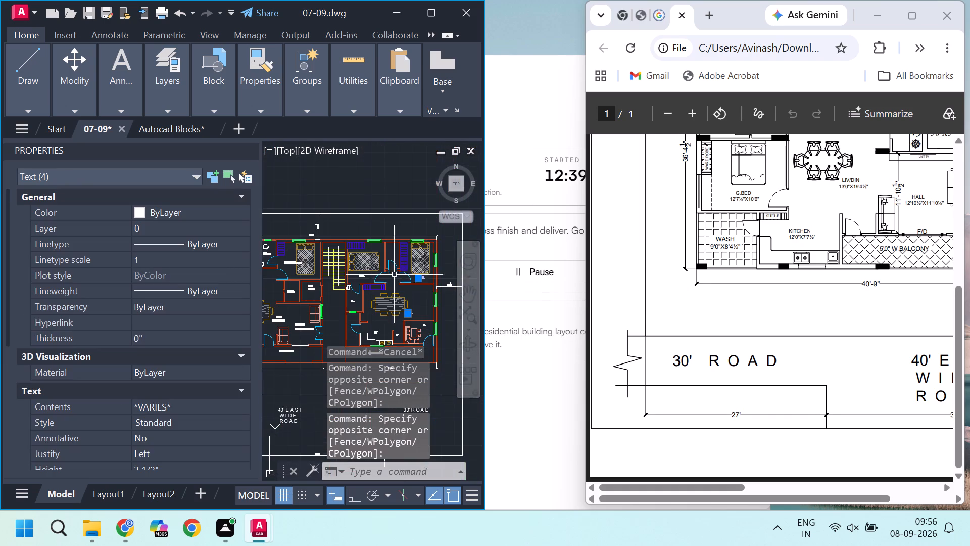
scroll(363, 261, up, 2)
scroll(330, 297, up, 1)
click(348, 293)
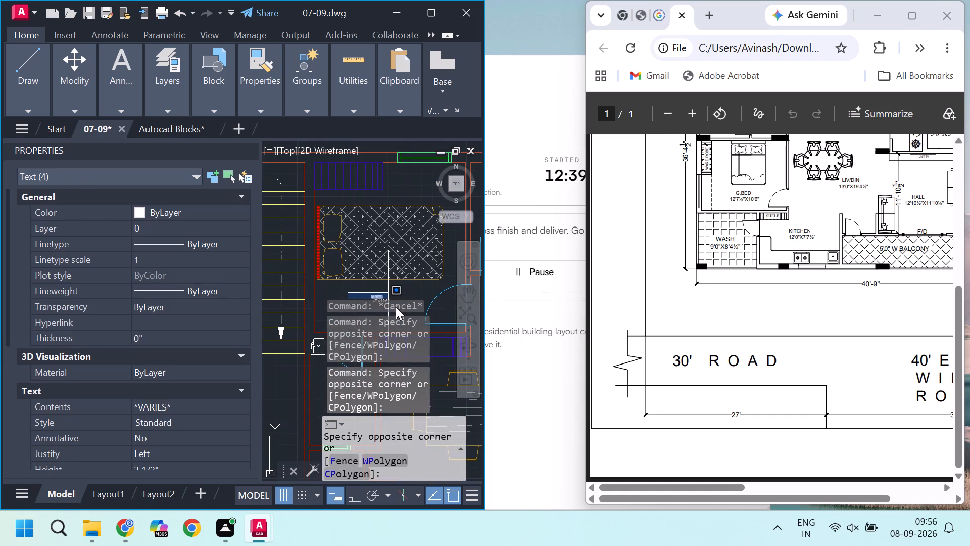
middle_drag(396, 308, 342, 246)
scroll(396, 308, up, 1)
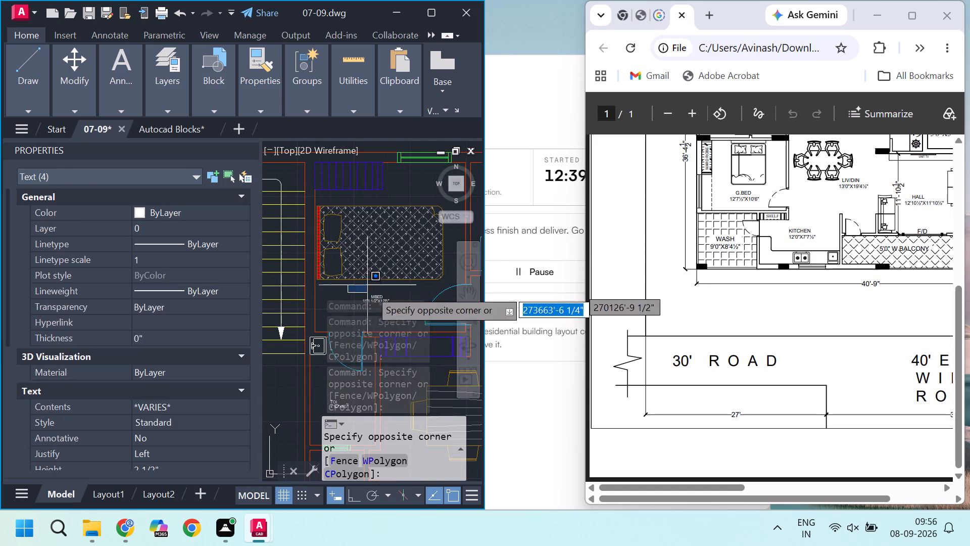
click(396, 316)
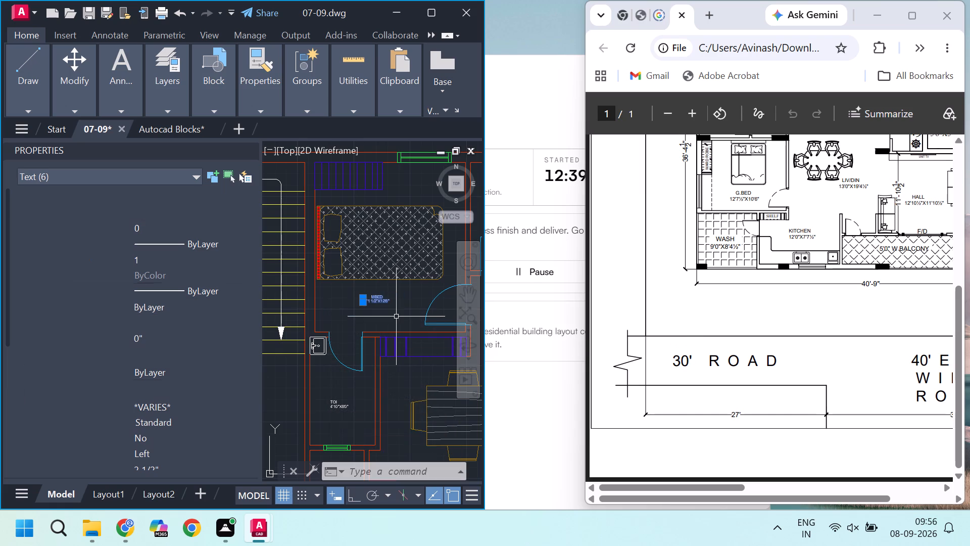
Minimise the reference PDF window and maximise the drawing window.
drag(885, 13, 880, 16)
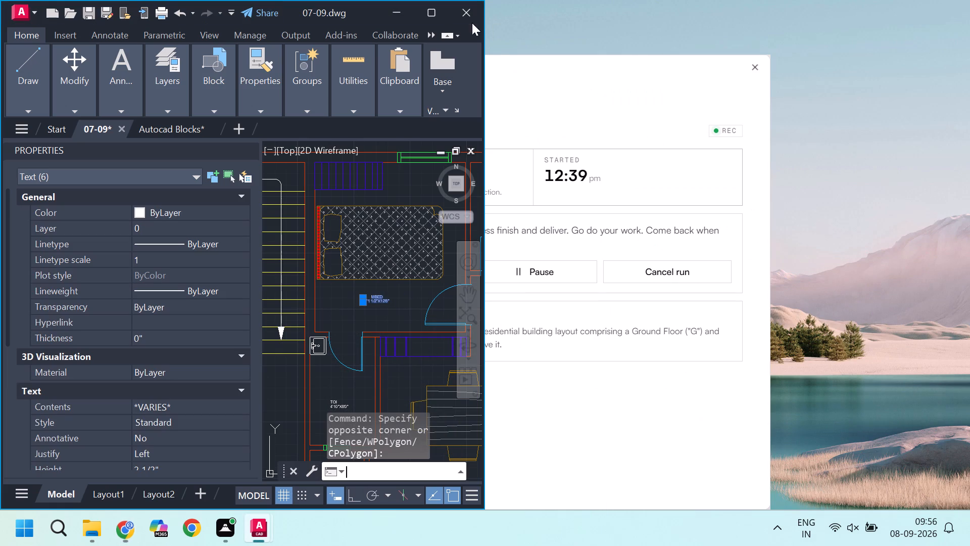
click(445, 15)
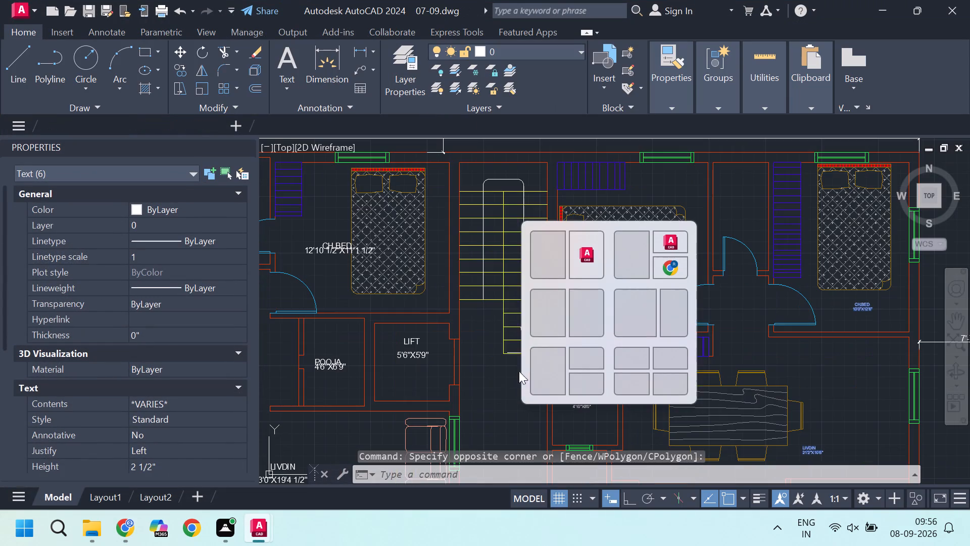
Add the right-hand unit's TOI, KITCHEN, PUJA and DWG name and size texts to the selection and set the text height to 5".
scroll(592, 399, up, 2)
middle_drag(588, 404, 587, 406)
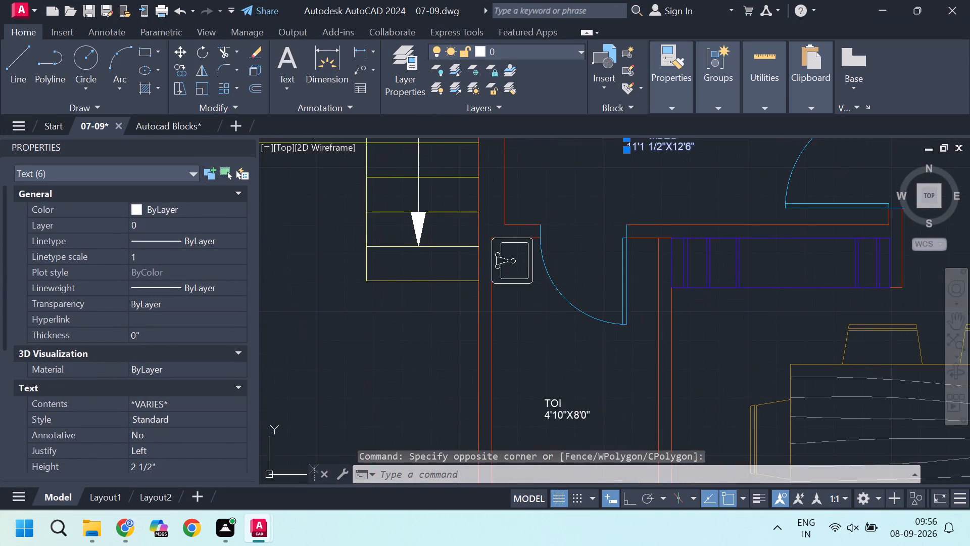
middle_drag(587, 406, 475, 261)
click(410, 240)
click(486, 303)
scroll(480, 298, down, 3)
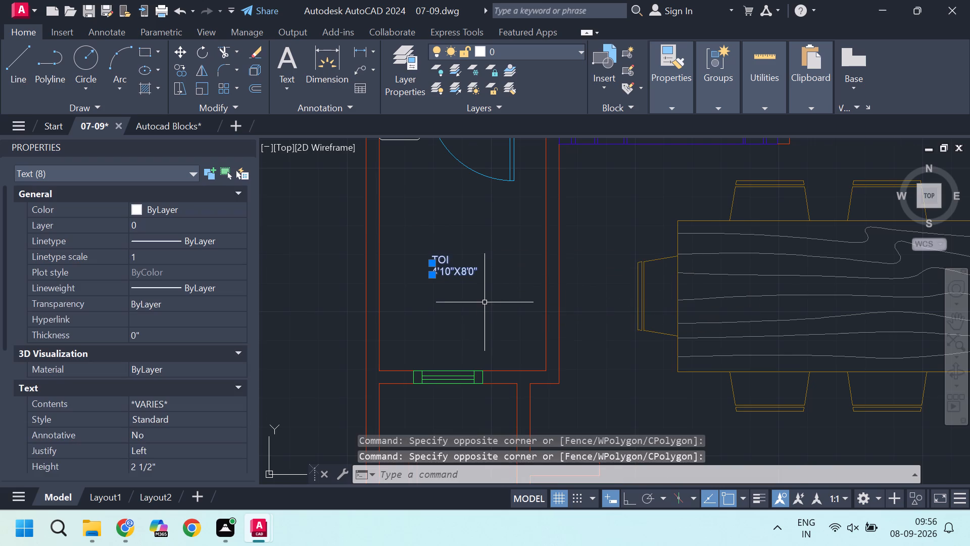
middle_drag(520, 398, 420, 278)
click(488, 341)
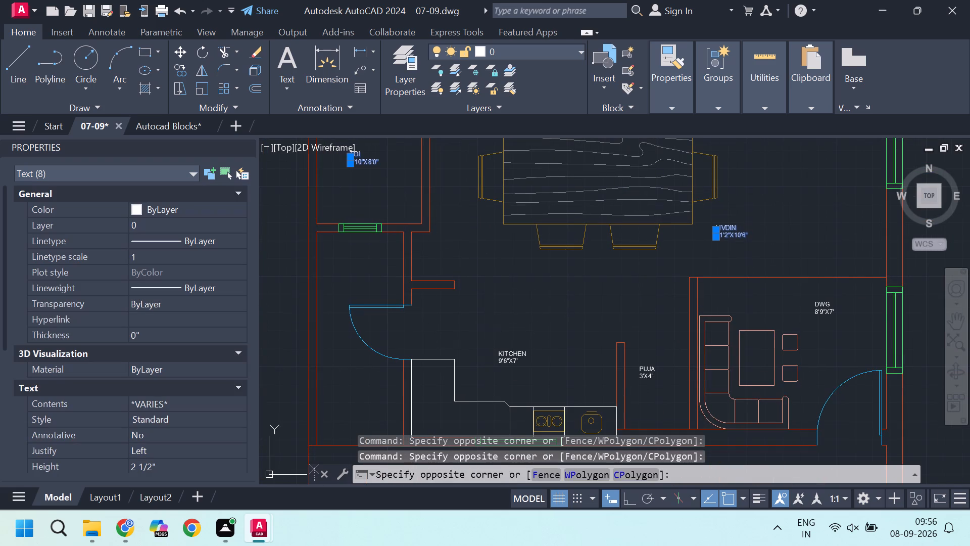
click(537, 374)
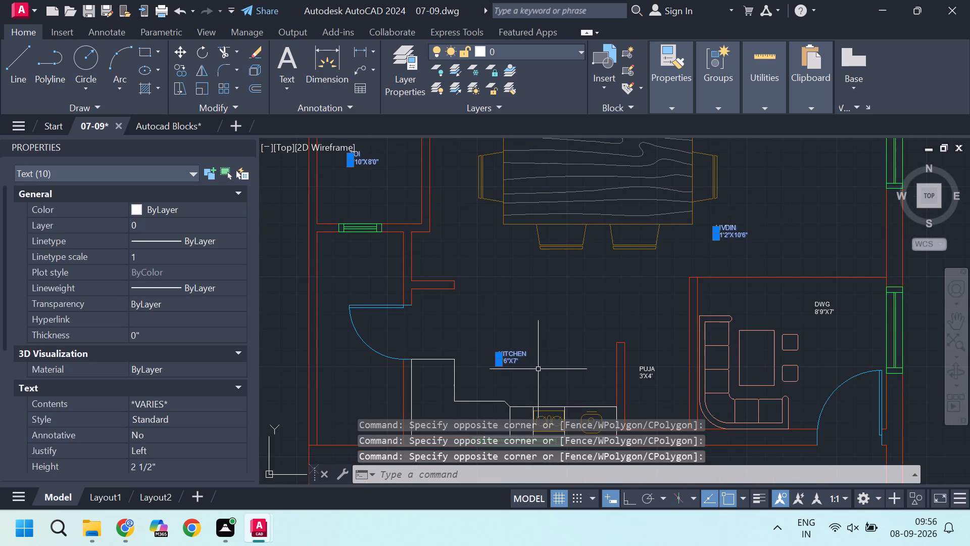
scroll(491, 327, down, 2)
middle_drag(510, 339, 454, 286)
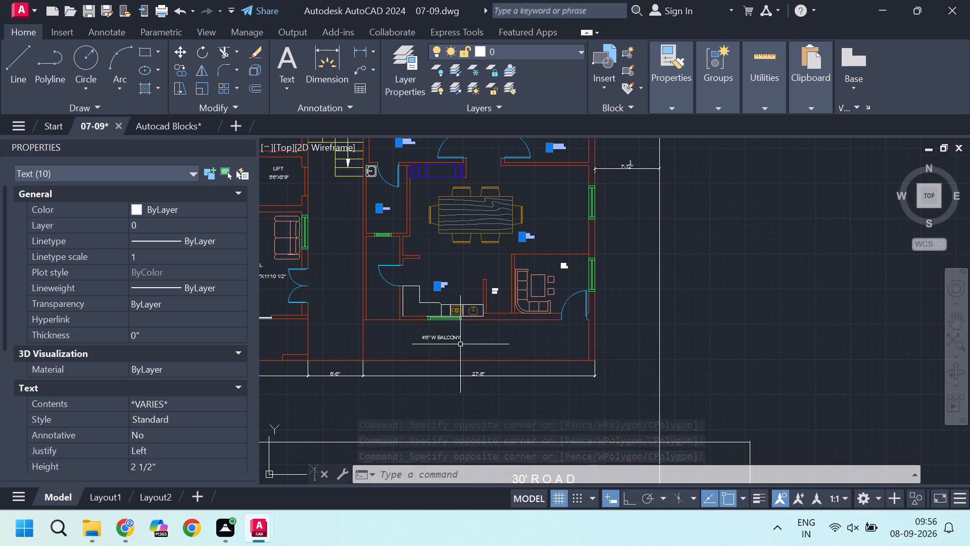
scroll(543, 248, up, 1)
scroll(459, 302, up, 2)
click(461, 313)
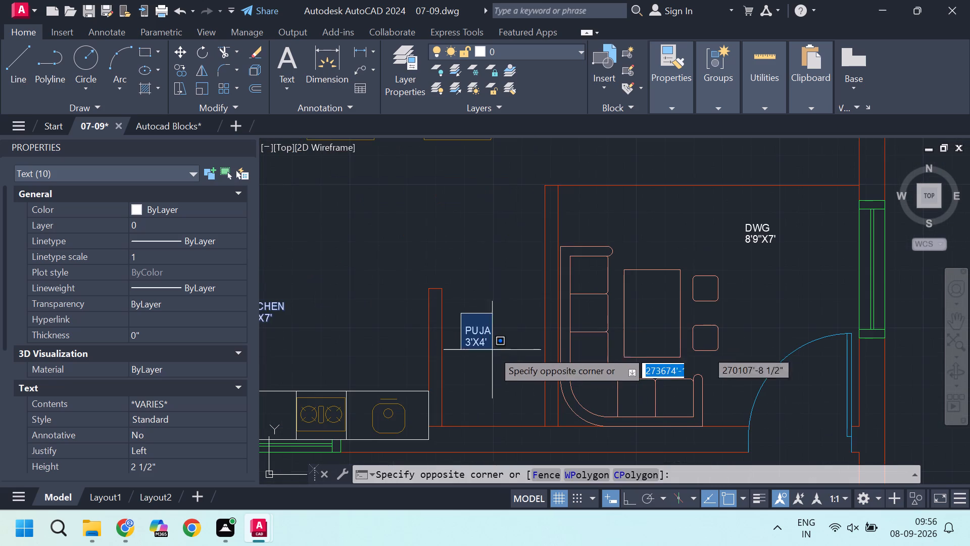
click(493, 355)
scroll(493, 355, down, 1)
scroll(651, 262, up, 1)
click(639, 270)
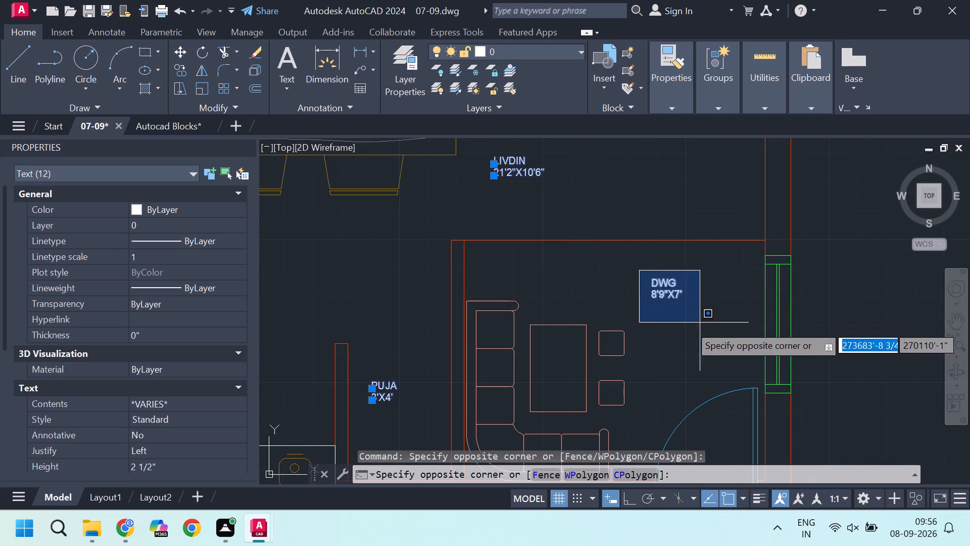
click(702, 325)
scroll(702, 325, down, 3)
middle_drag(678, 234, 665, 299)
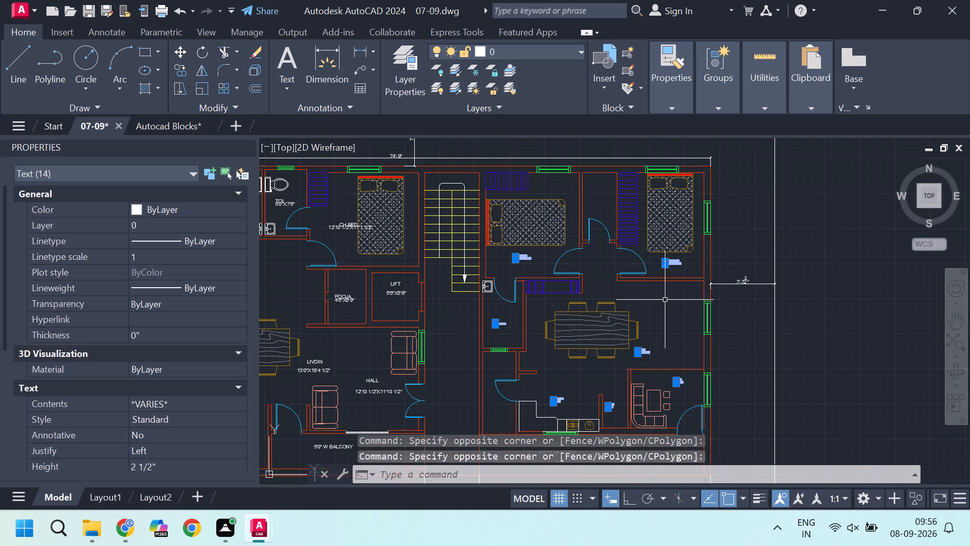
click(162, 470)
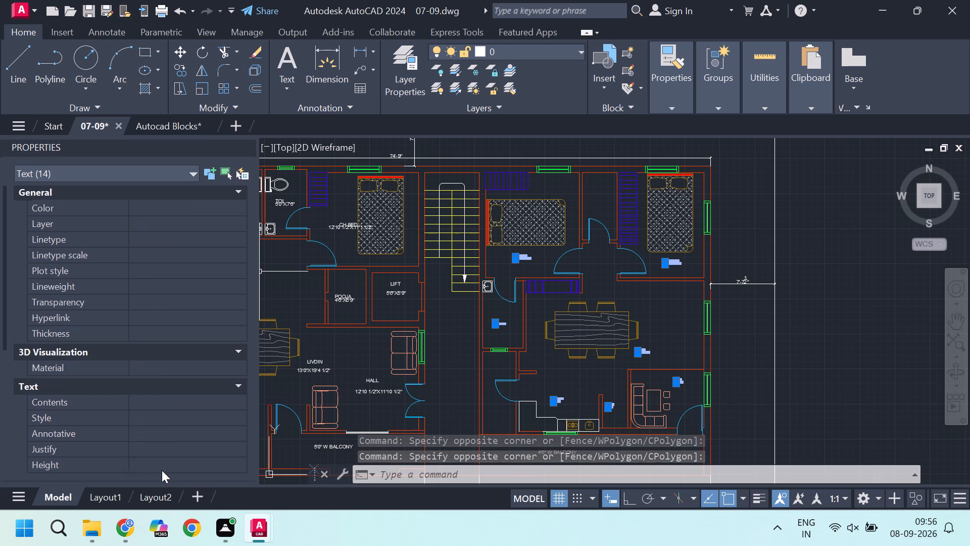
key(5)
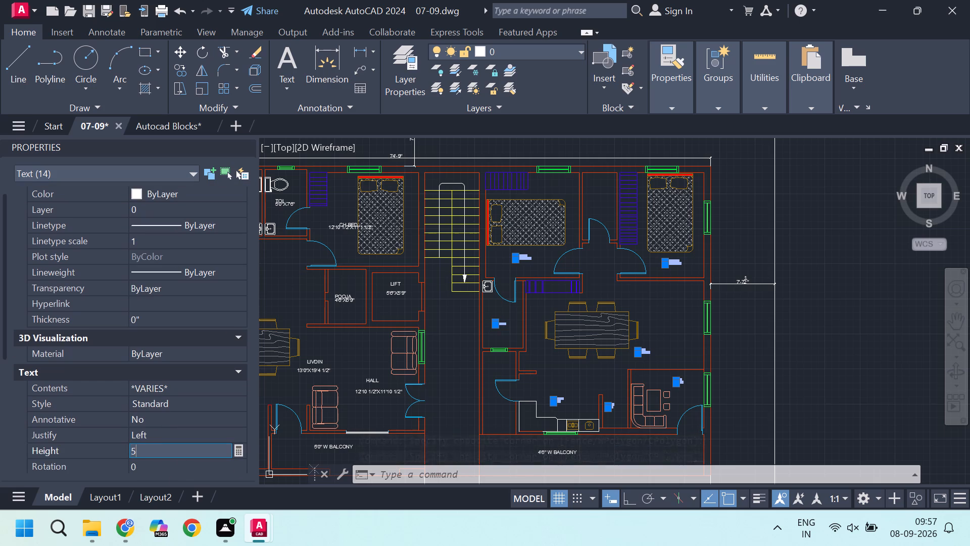
key(shift+quotedbl)
key(Return)
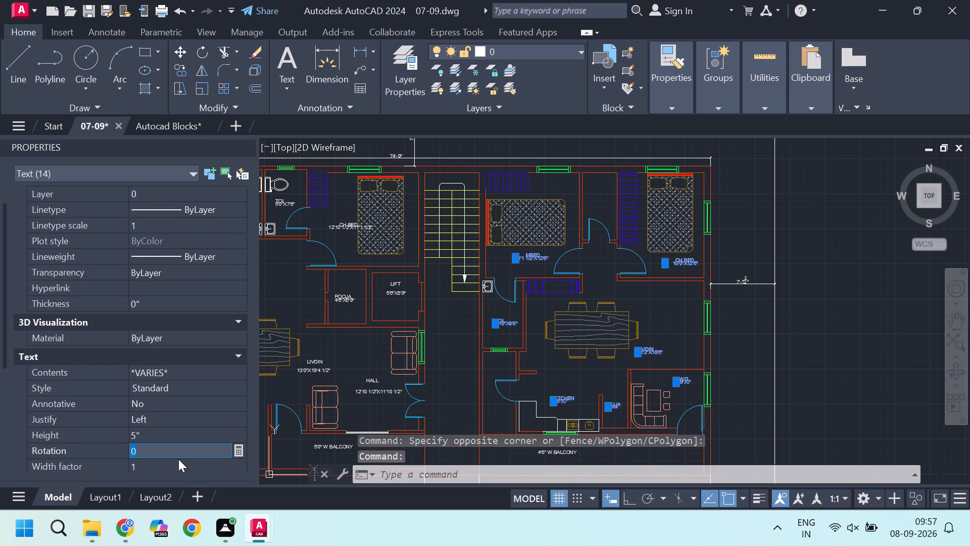
key(Escape)
key(Escape)
Move the right-hand unit's TOI name text up so it sits clear above its size text.
scroll(504, 312, up, 2)
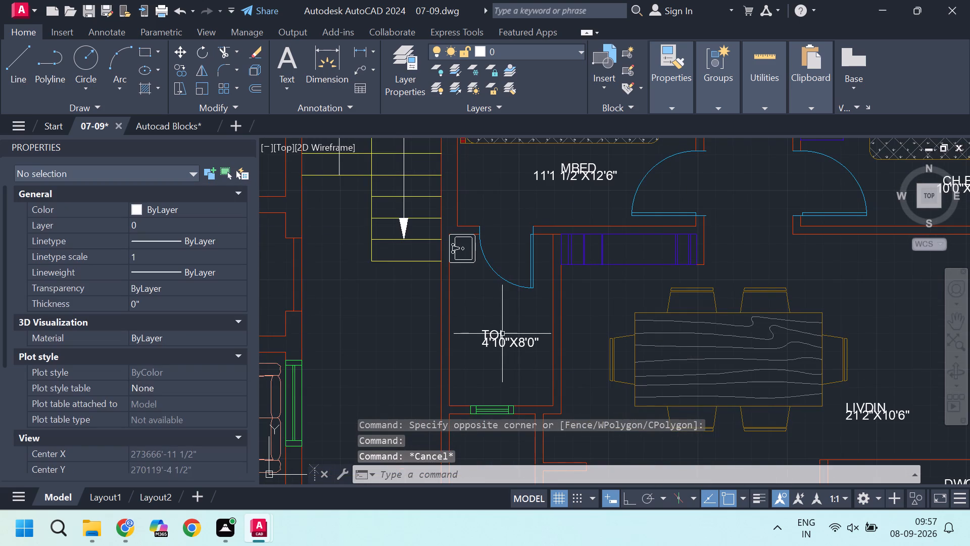
click(502, 334)
click(484, 341)
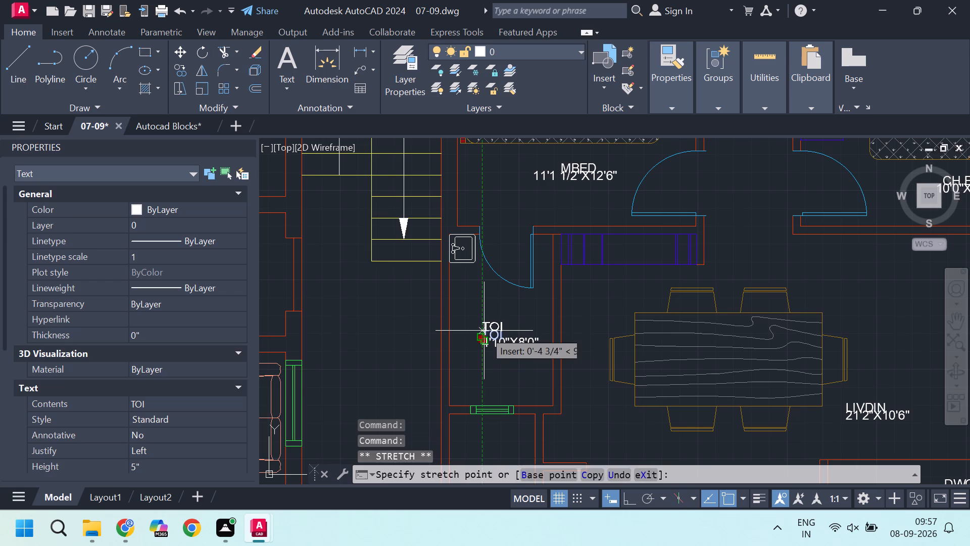
click(484, 331)
key(Escape)
scroll(488, 332, down, 1)
Move the MBED name text in the right-hand unit up, clear of its size text.
scroll(556, 197, up, 1)
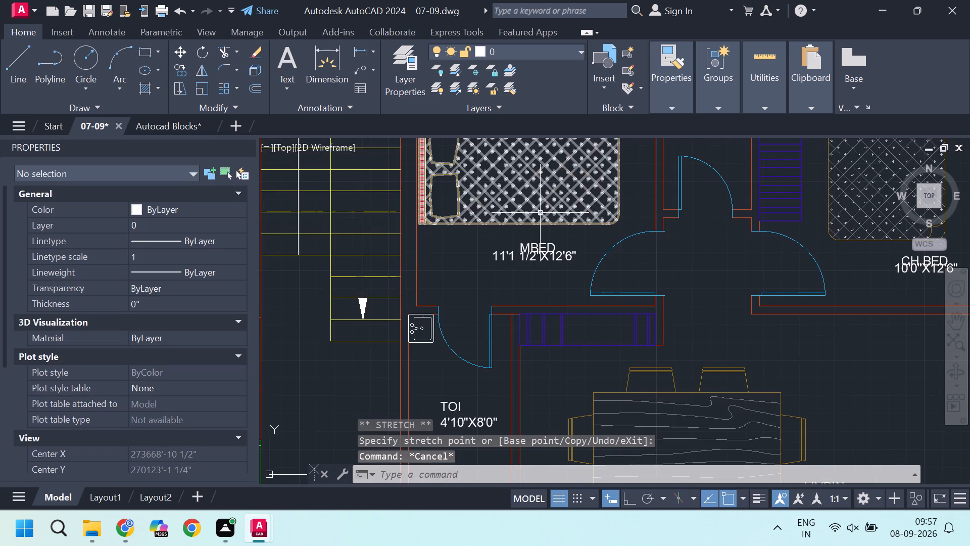
click(524, 246)
scroll(524, 246, up, 2)
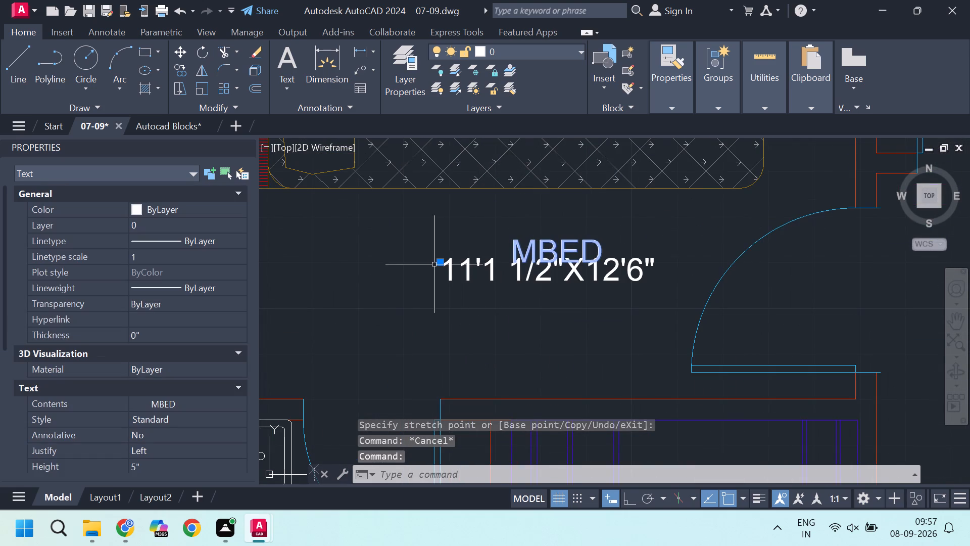
click(439, 264)
click(439, 250)
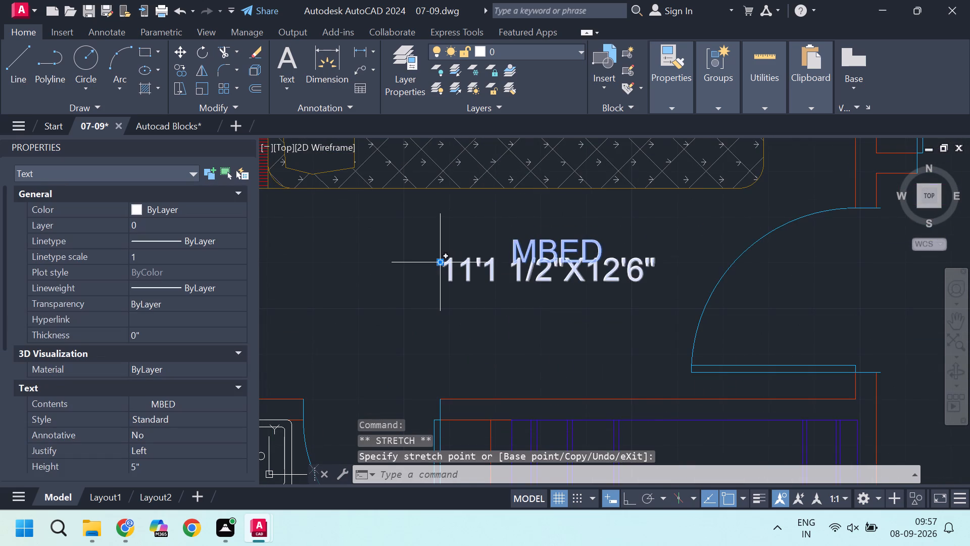
click(439, 263)
click(441, 238)
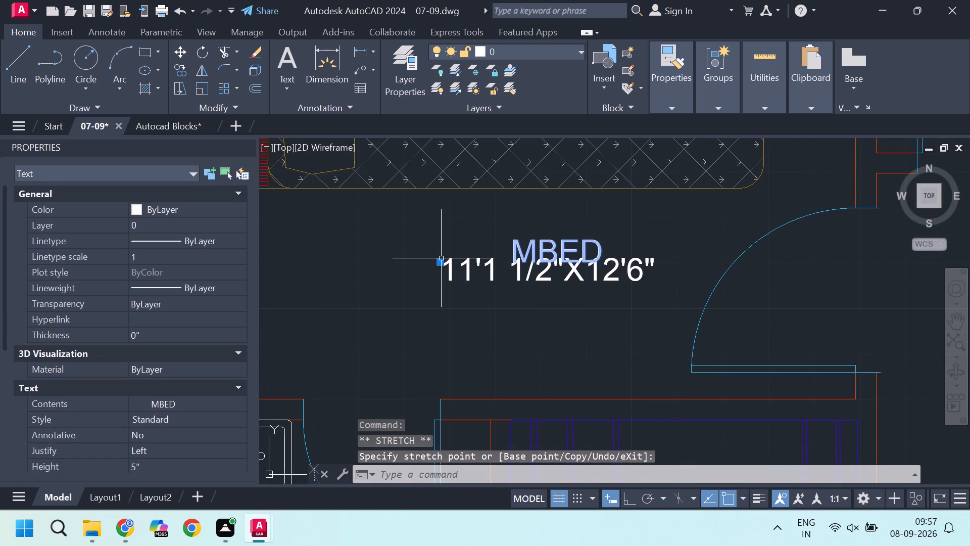
click(441, 261)
click(442, 232)
key(Escape)
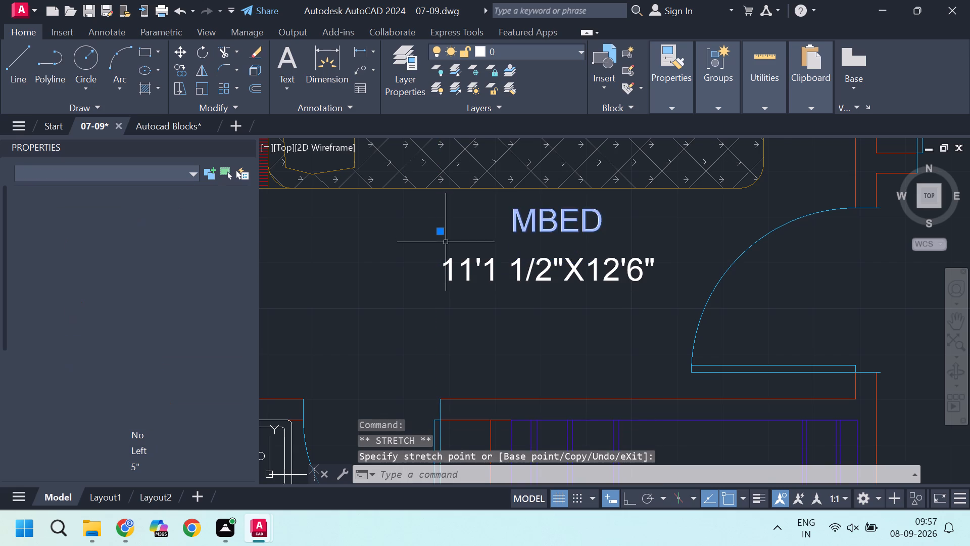
Move the size text of the right-hand unit's CH.BED label down, clear of the room name.
scroll(446, 244, down, 3)
middle_drag(689, 250, 420, 293)
scroll(613, 289, up, 1)
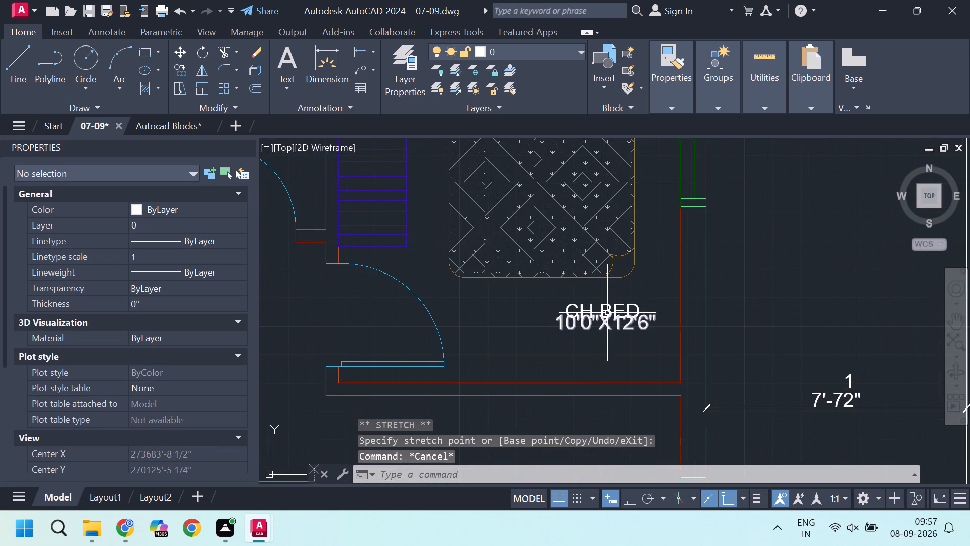
click(607, 313)
scroll(606, 310, up, 1)
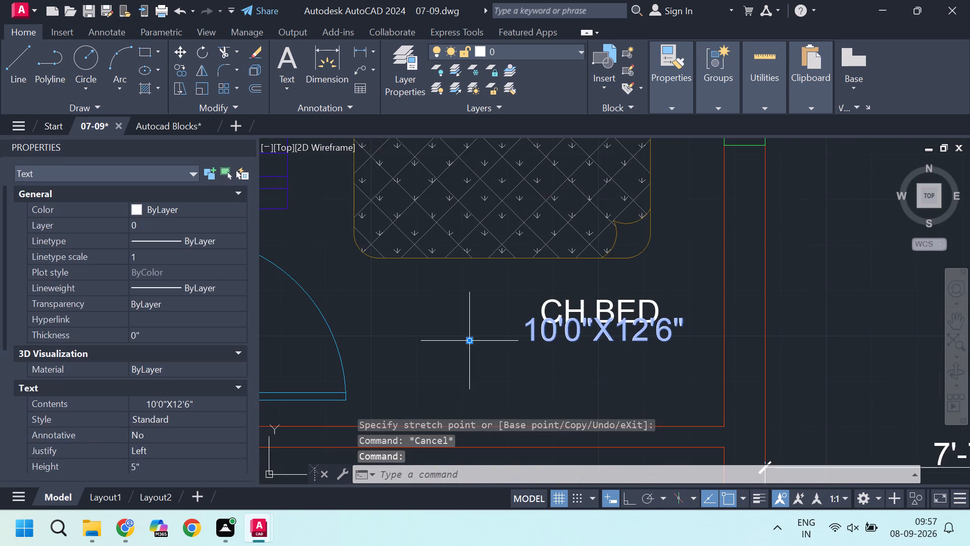
click(469, 338)
click(471, 354)
scroll(471, 355, down, 4)
middle_drag(491, 386, 498, 322)
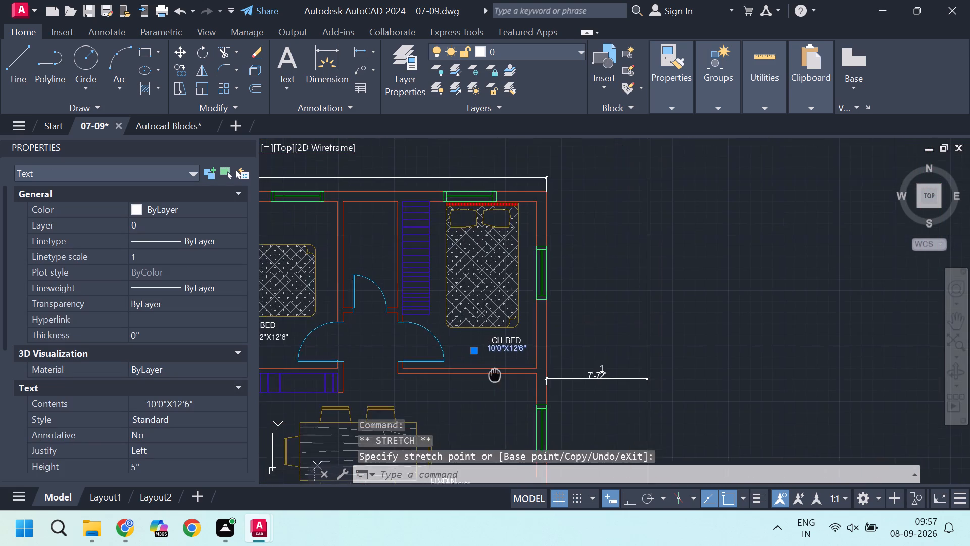
middle_drag(498, 322, 508, 275)
scroll(438, 409, up, 2)
key(Escape)
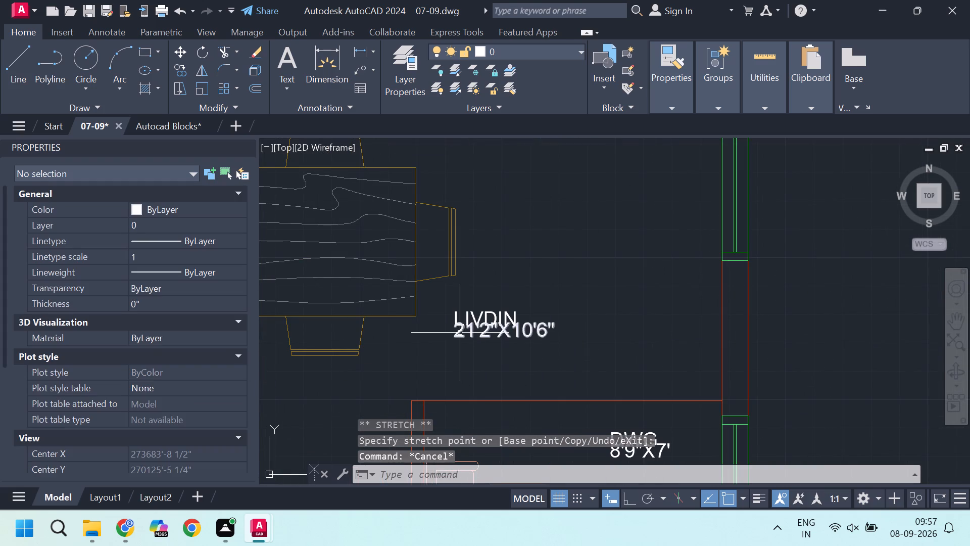
Move the right-hand unit's LIVDIN size text down and slightly left, below the room name.
click(460, 333)
click(451, 339)
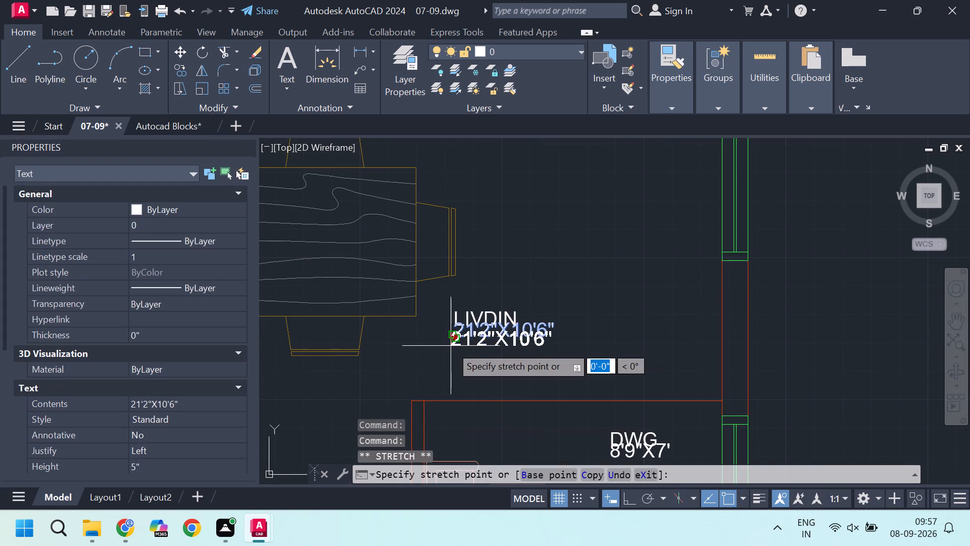
click(451, 346)
drag(453, 338, 451, 346)
click(447, 356)
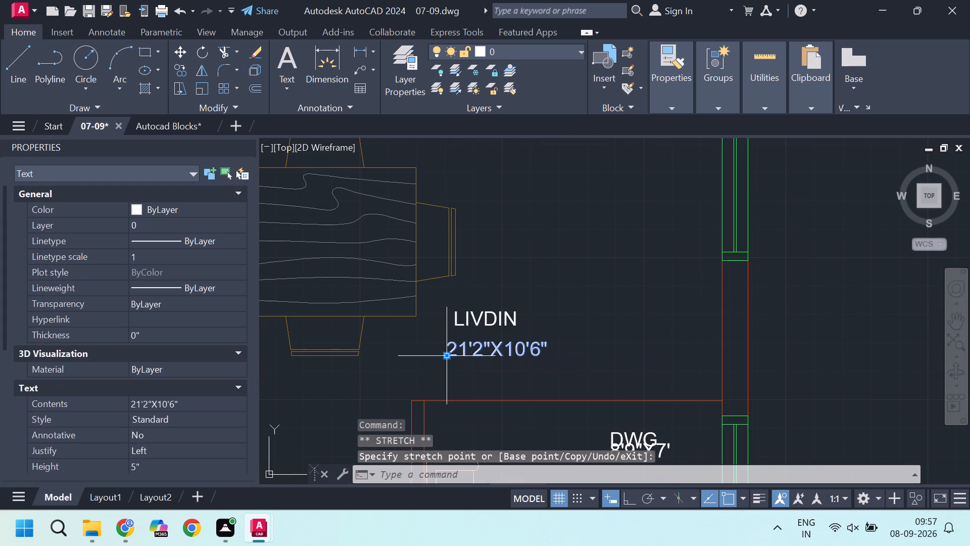
key(Escape)
Move the DWG room's size text straight down, clear of its name text.
scroll(495, 310, down, 4)
scroll(510, 341, up, 3)
scroll(570, 304, up, 1)
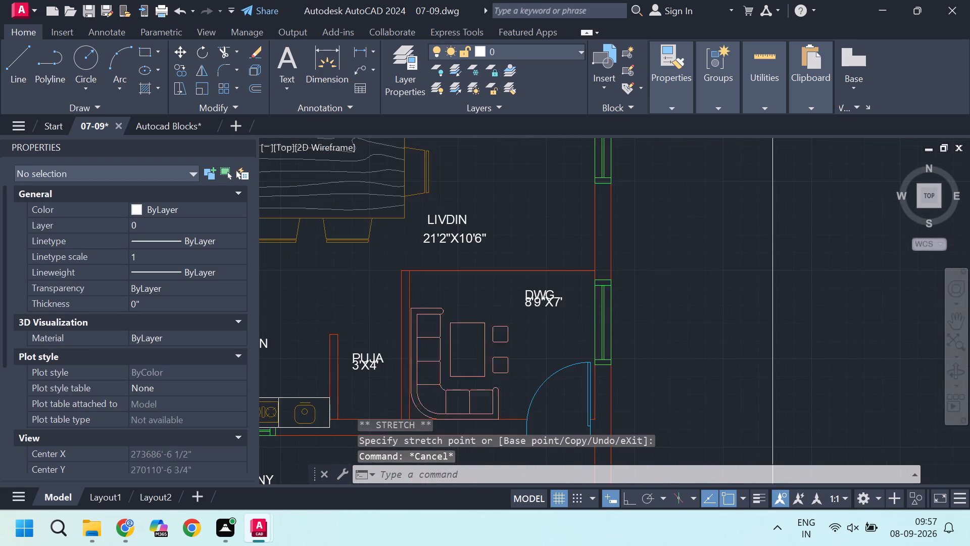
scroll(570, 304, up, 1)
click(533, 299)
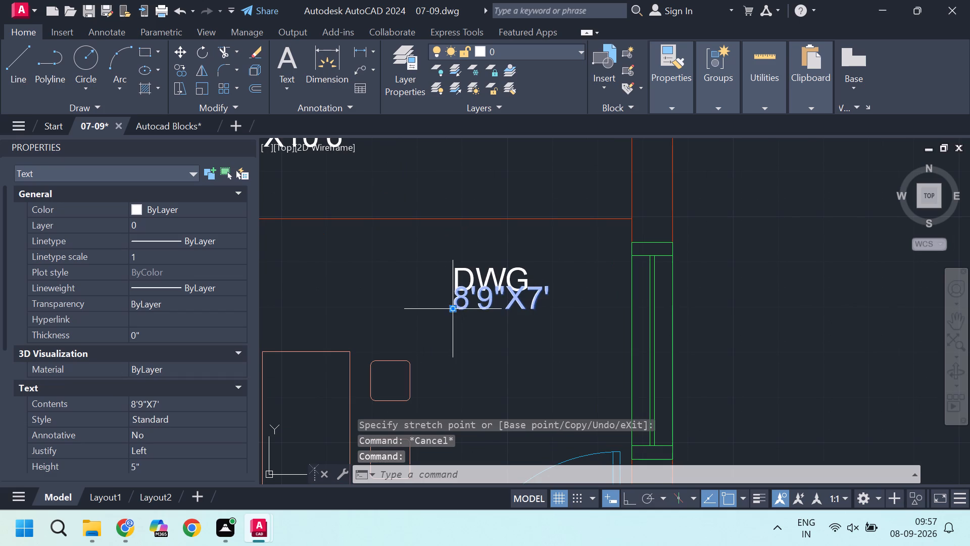
click(454, 311)
click(454, 335)
key(Escape)
Move the right-hand unit's KITCHEN name text up and slightly left, and bring its size text up close beneath it.
scroll(528, 339, down, 5)
scroll(429, 357, up, 2)
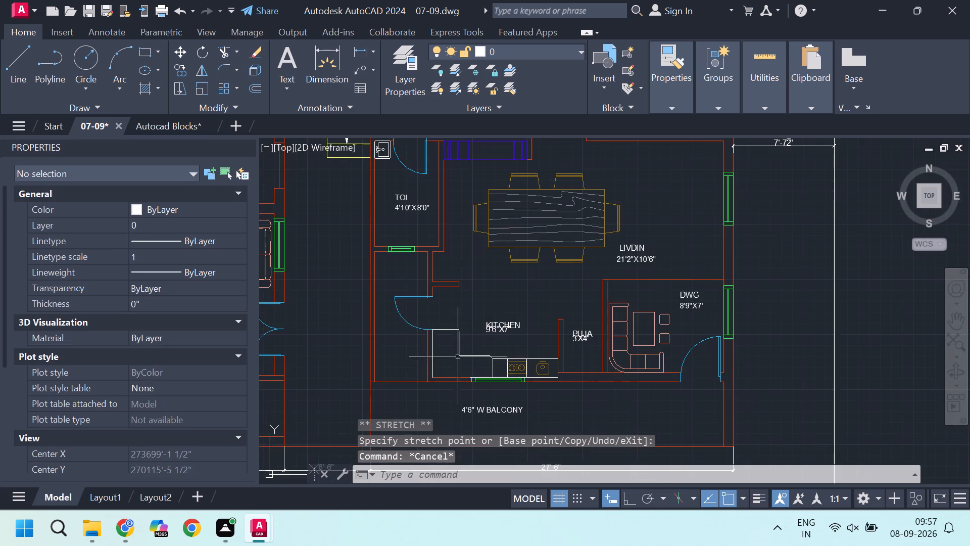
scroll(523, 330, up, 1)
click(509, 323)
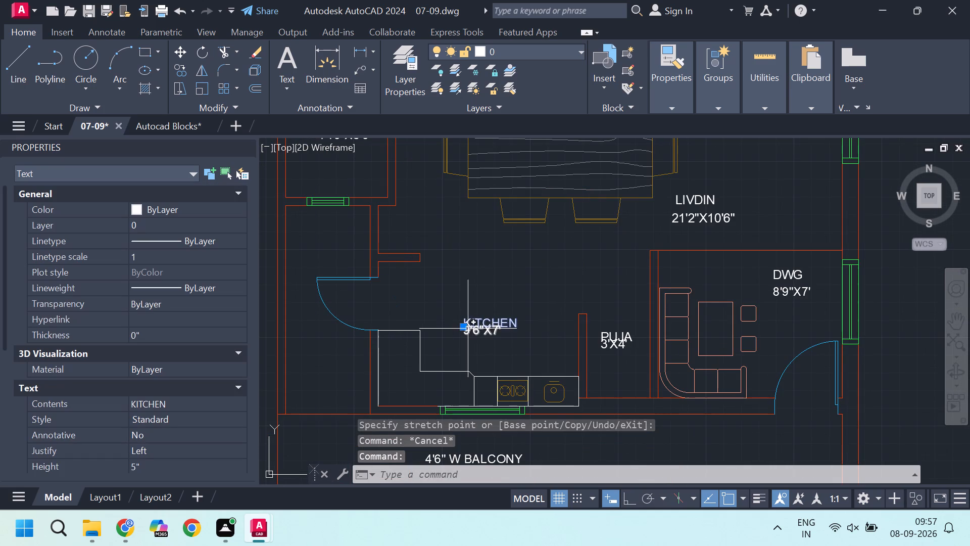
click(463, 326)
click(461, 308)
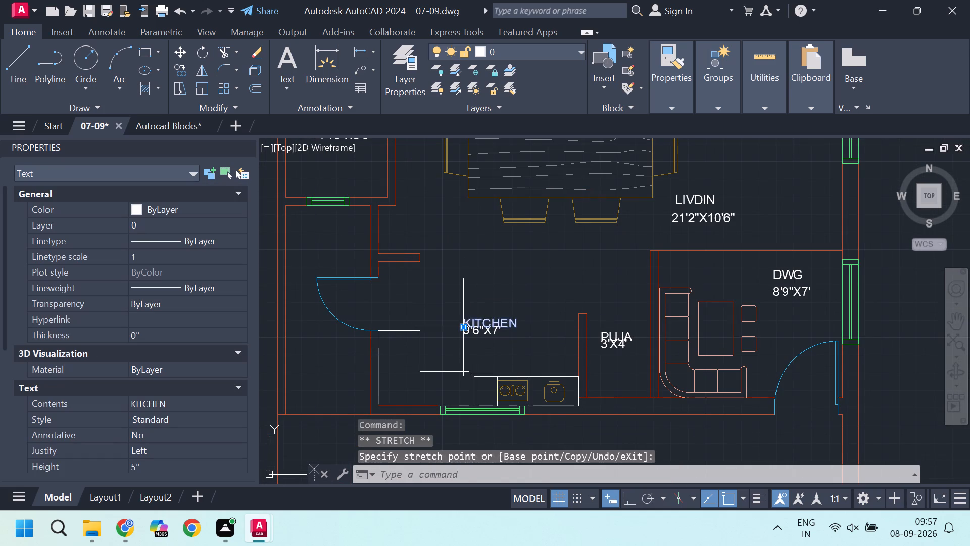
click(462, 327)
click(457, 298)
key(Escape)
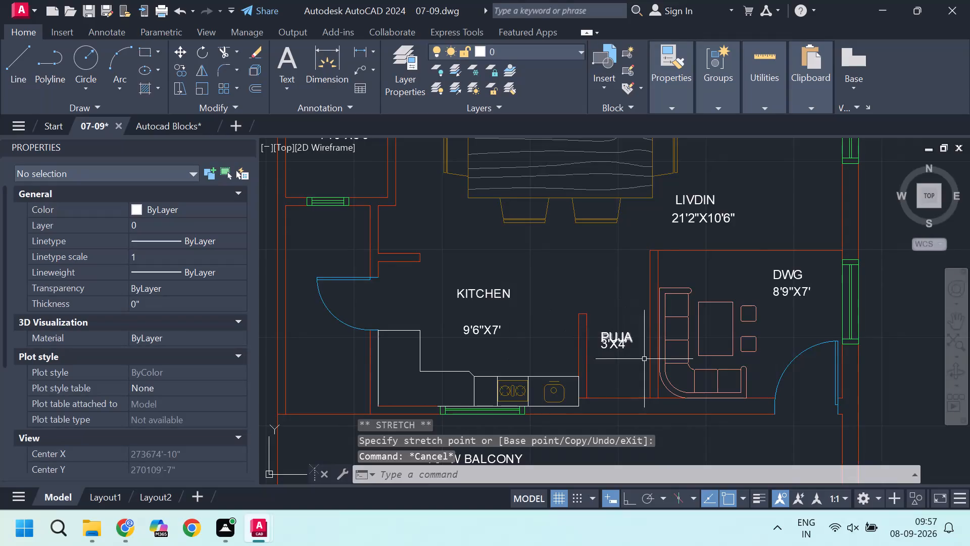
scroll(467, 314, up, 1)
click(484, 336)
click(462, 345)
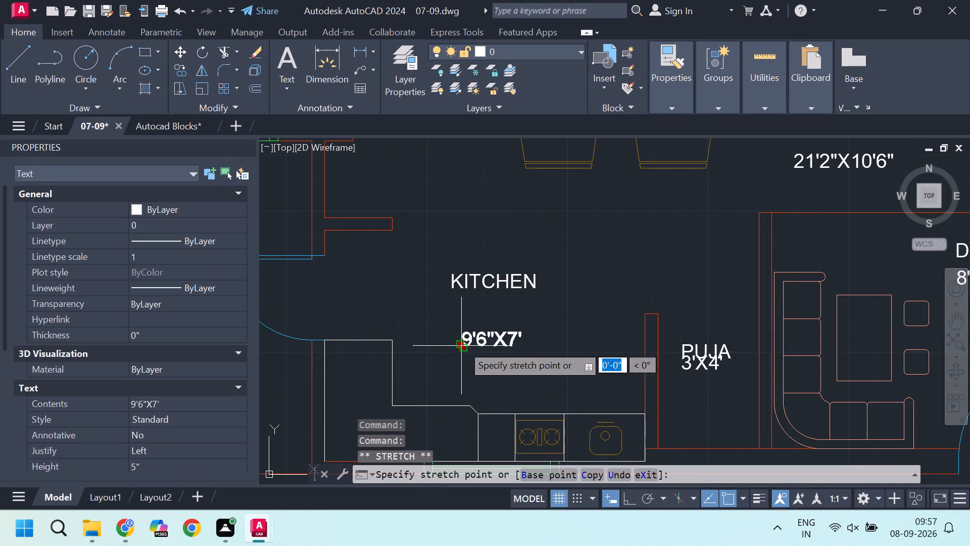
click(462, 317)
key(Escape)
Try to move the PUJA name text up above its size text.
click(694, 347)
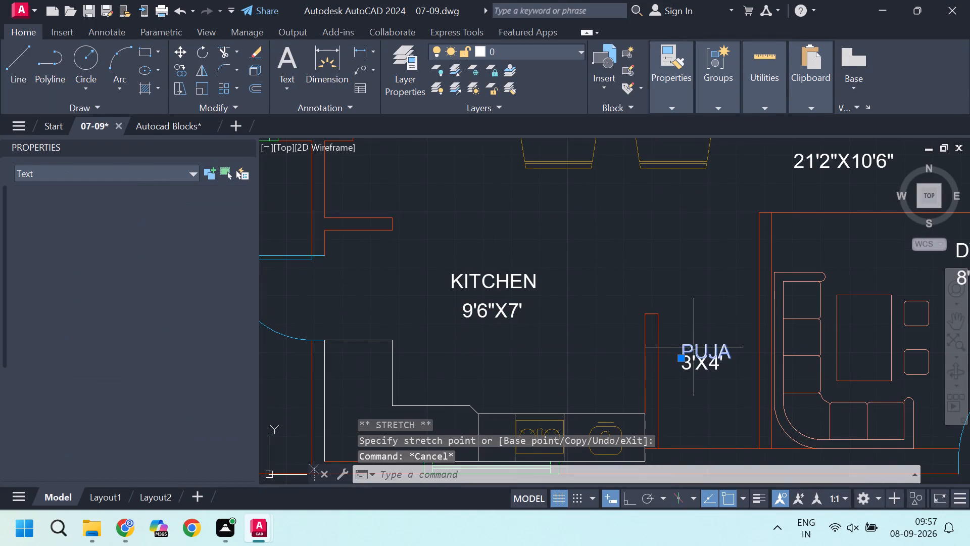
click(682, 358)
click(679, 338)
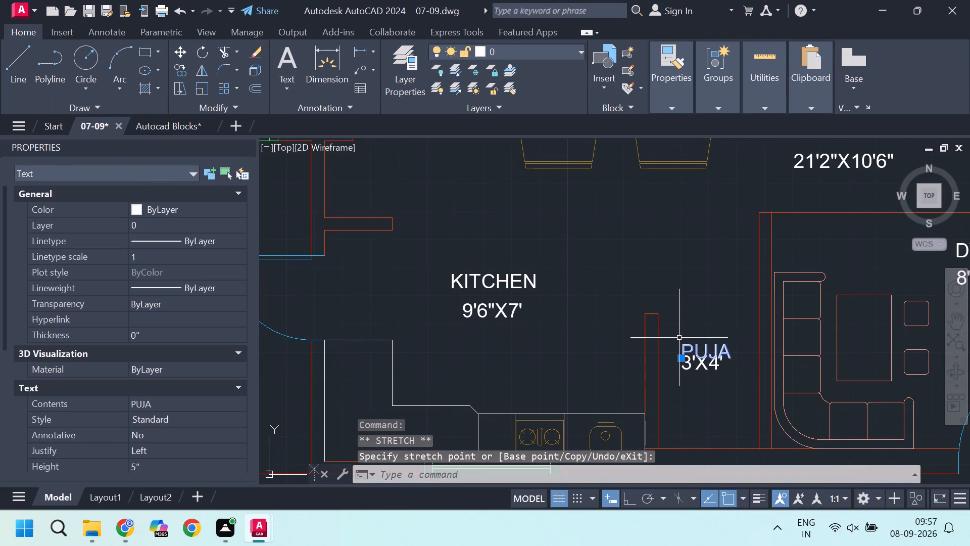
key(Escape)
Move the PUJA room's size text down, clear of its name text.
click(690, 368)
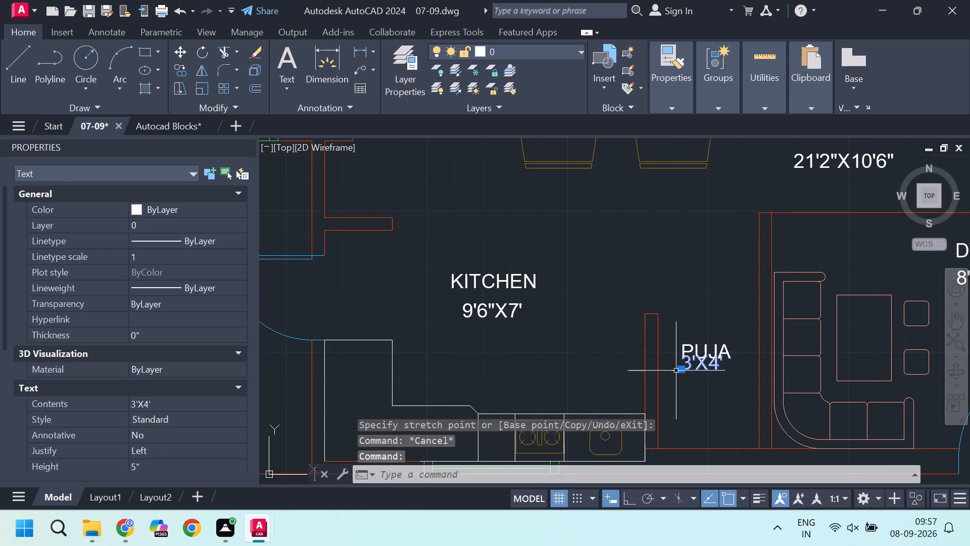
click(682, 370)
click(684, 385)
key(Escape)
scroll(684, 385, down, 3)
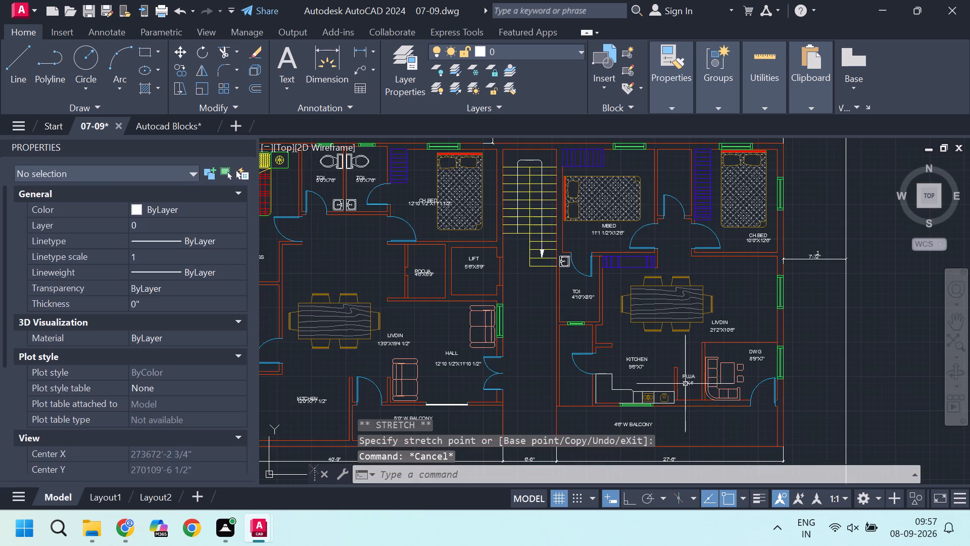
Move the left-hand unit's KITCHEN size text straight down, clear of its name text.
scroll(769, 359, up, 1)
scroll(769, 362, down, 2)
scroll(576, 363, up, 1)
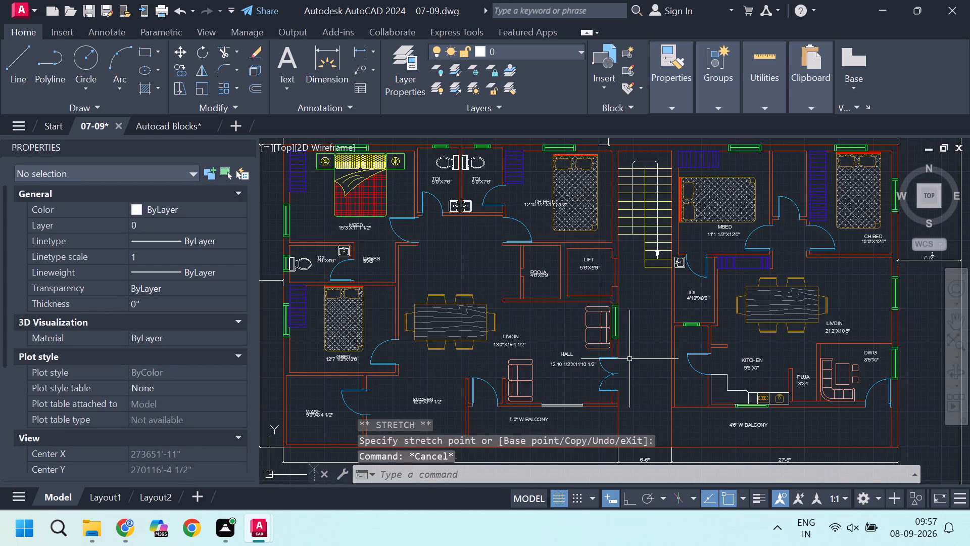
scroll(416, 403, up, 1)
middle_drag(417, 403, 426, 346)
scroll(426, 341, up, 2)
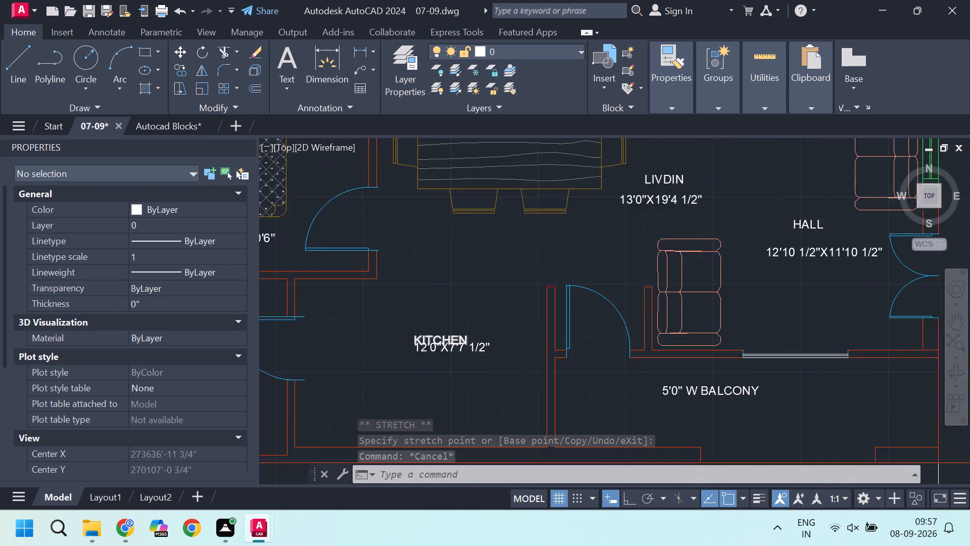
click(438, 352)
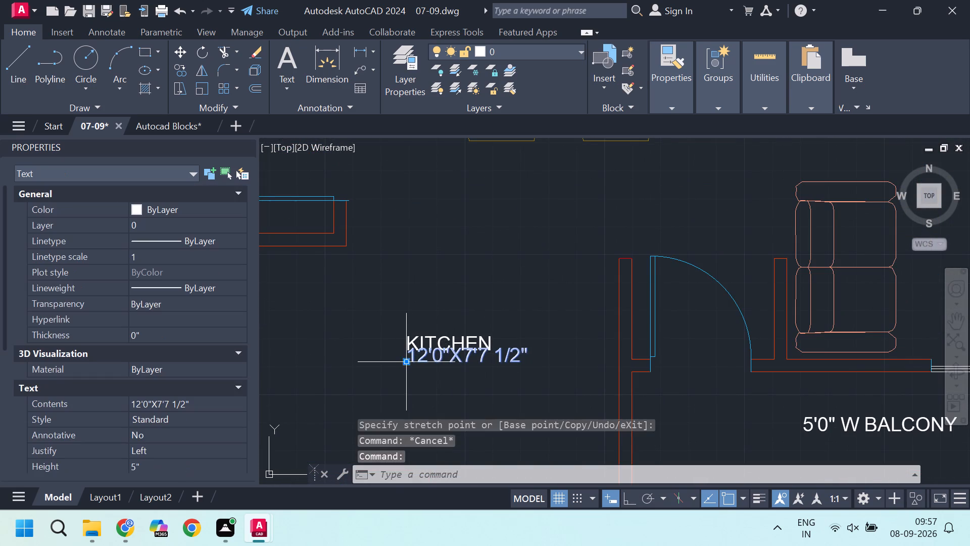
click(409, 362)
click(406, 381)
key(Escape)
Move the WASH room's size text down and slightly left, clear of its name text.
scroll(540, 368, down, 3)
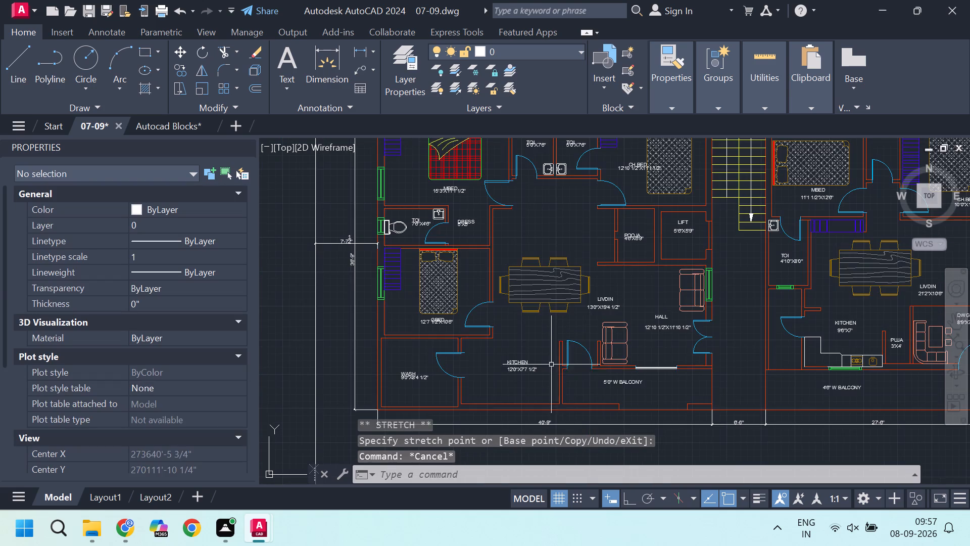
scroll(437, 345, up, 2)
middle_drag(397, 395, 425, 290)
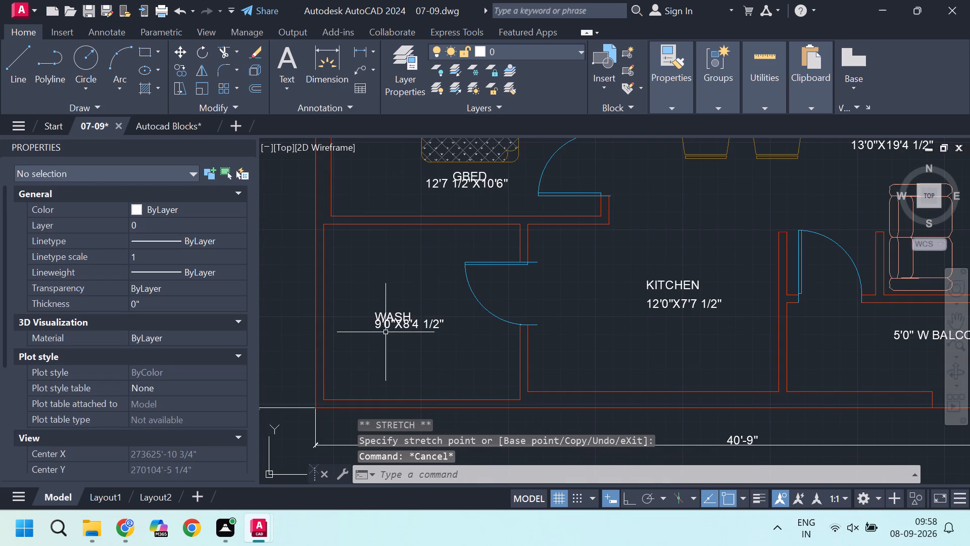
click(382, 328)
scroll(381, 327, up, 1)
click(371, 331)
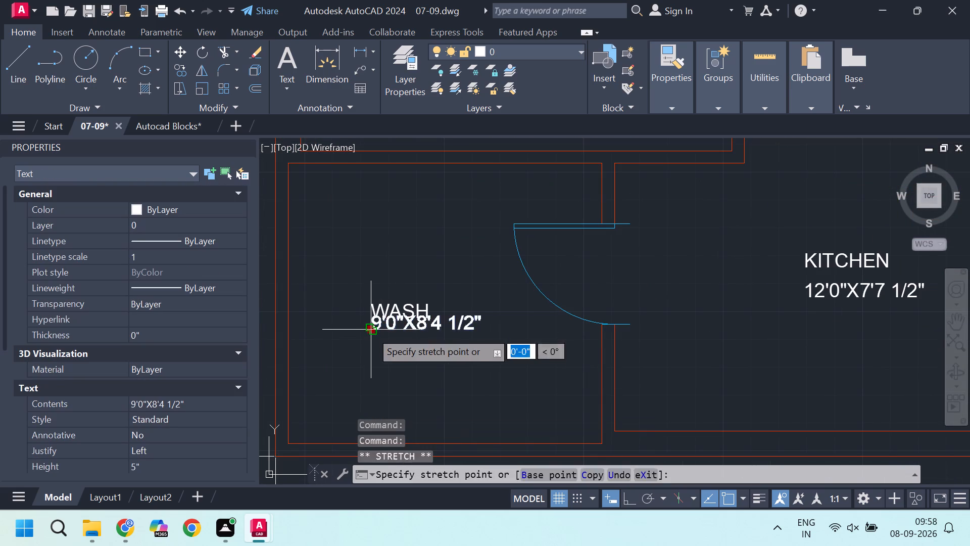
click(358, 345)
key(Escape)
Move the GBED room's size text straight down, clear of its name text.
scroll(359, 347, down, 2)
middle_drag(459, 187, 454, 261)
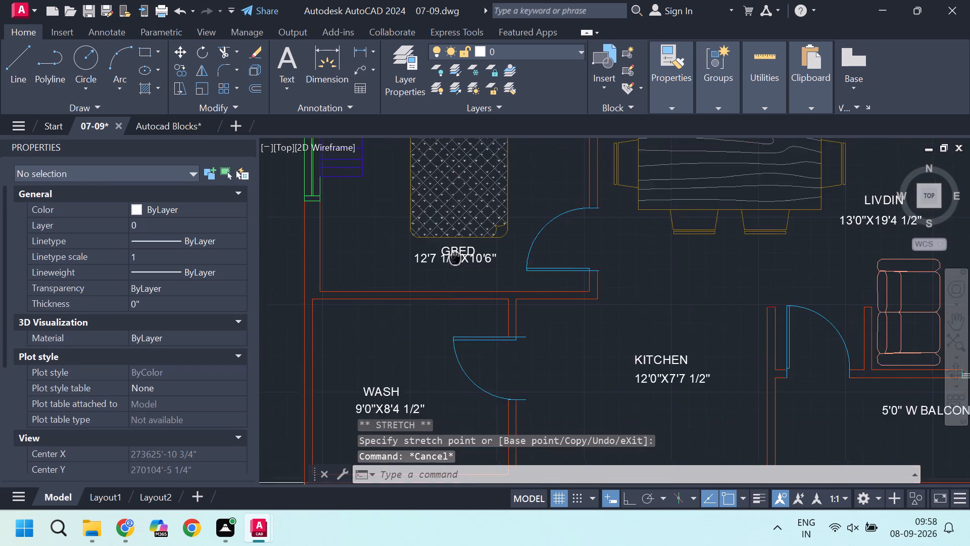
scroll(450, 267, up, 2)
click(446, 269)
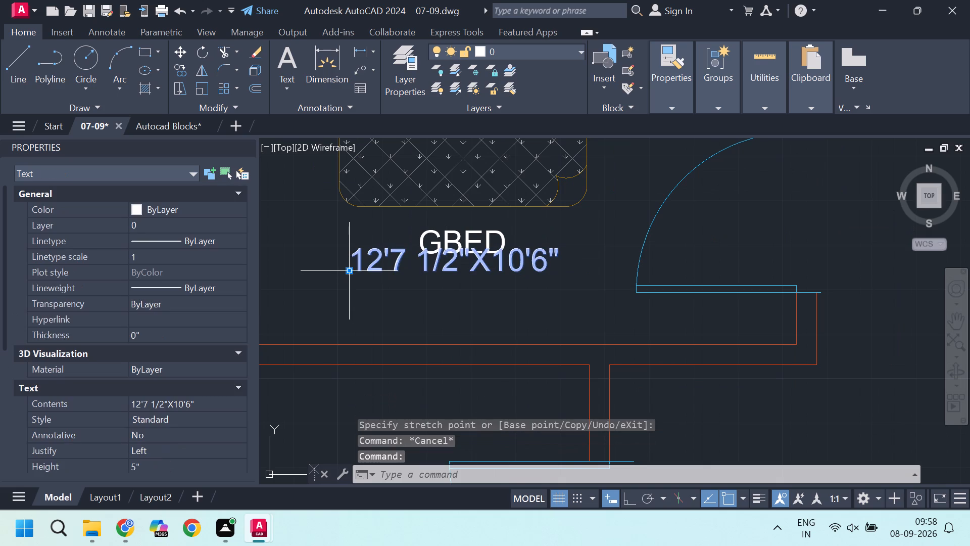
click(350, 273)
click(349, 292)
key(Escape)
Move the left-hand unit's MBED size text down, clear of its name text.
scroll(368, 330, down, 4)
scroll(484, 244, down, 2)
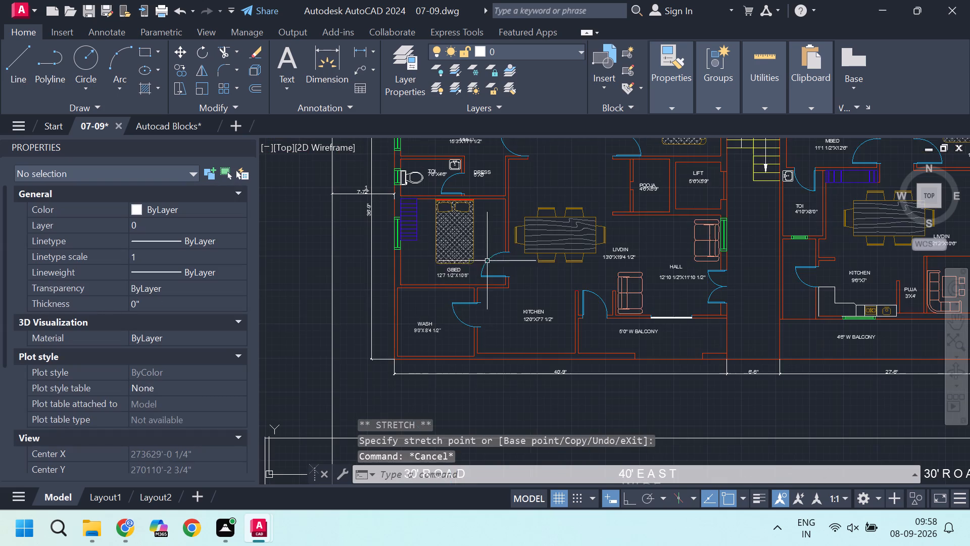
middle_drag(515, 219, 482, 344)
scroll(404, 304, up, 2)
scroll(499, 207, up, 1)
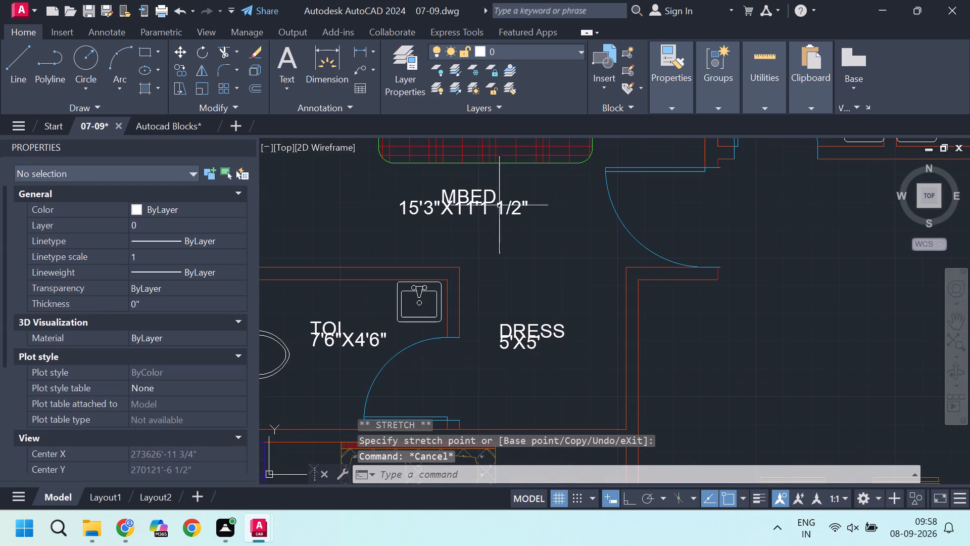
click(506, 207)
drag(398, 214, 398, 219)
click(400, 234)
key(Escape)
Move the size text of the TOI beside the DRESS room down, clear of its name text.
click(329, 342)
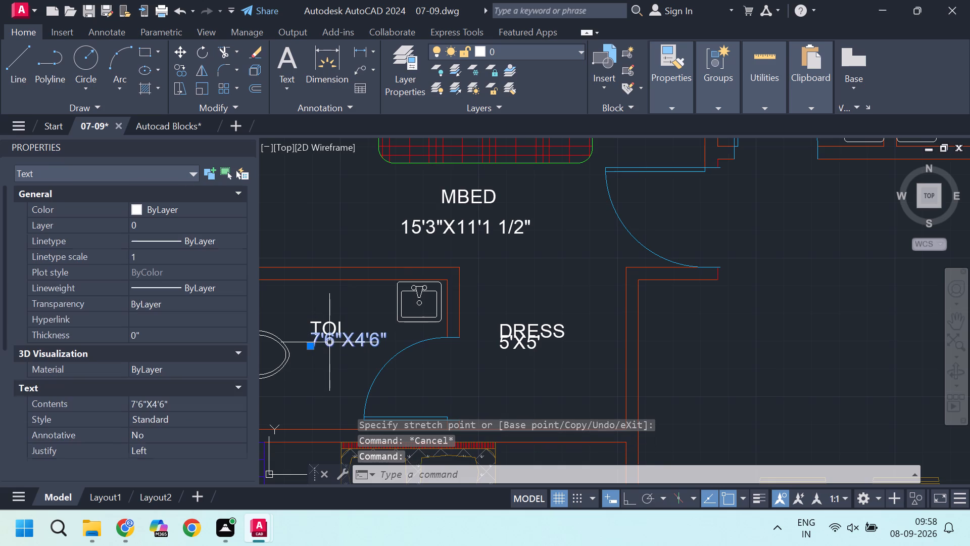
click(311, 349)
click(309, 361)
key(Escape)
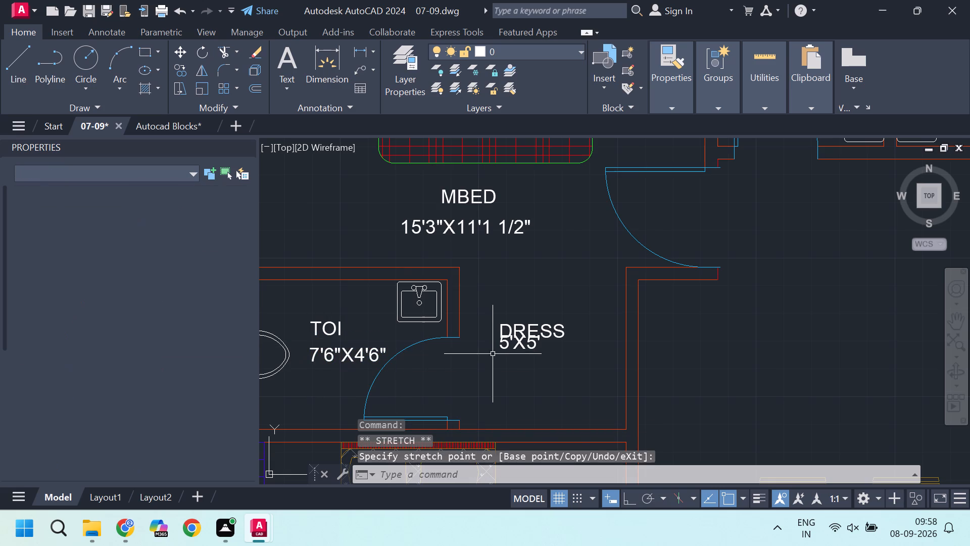
Move the DRESS room's size text down and slightly left, clear of its name text.
click(507, 343)
click(497, 351)
click(490, 371)
key(Escape)
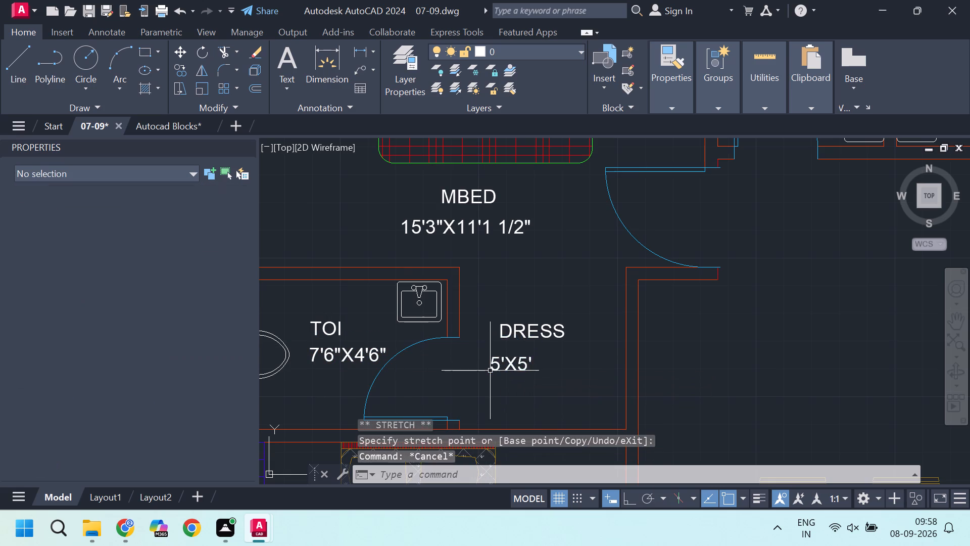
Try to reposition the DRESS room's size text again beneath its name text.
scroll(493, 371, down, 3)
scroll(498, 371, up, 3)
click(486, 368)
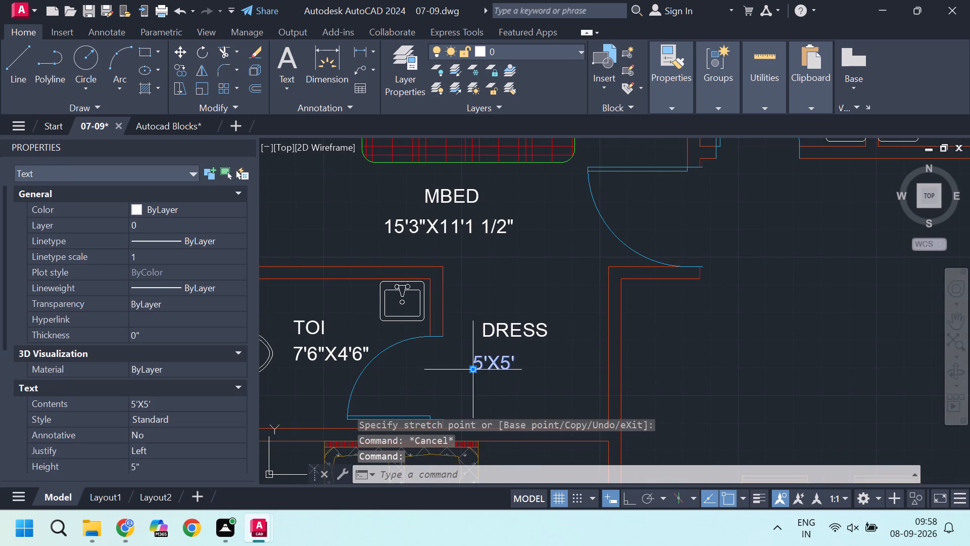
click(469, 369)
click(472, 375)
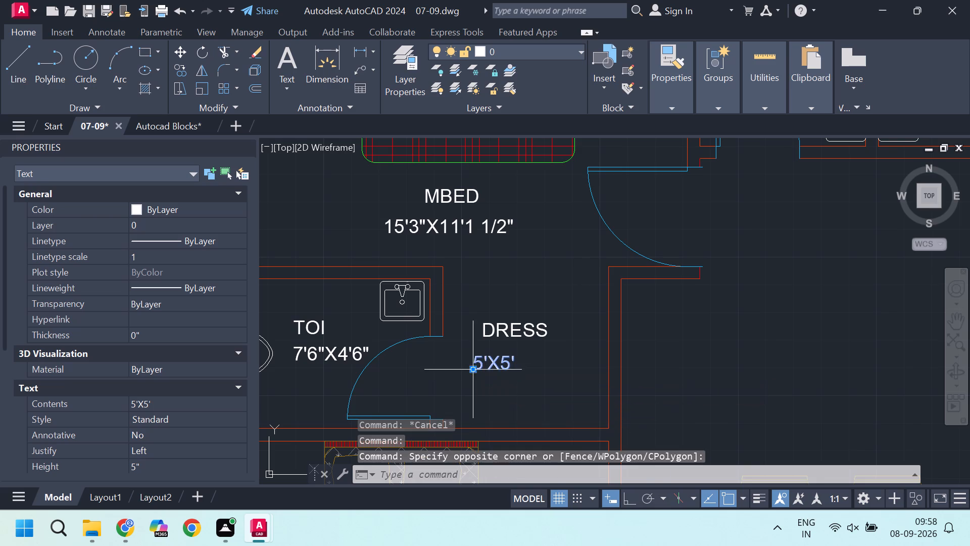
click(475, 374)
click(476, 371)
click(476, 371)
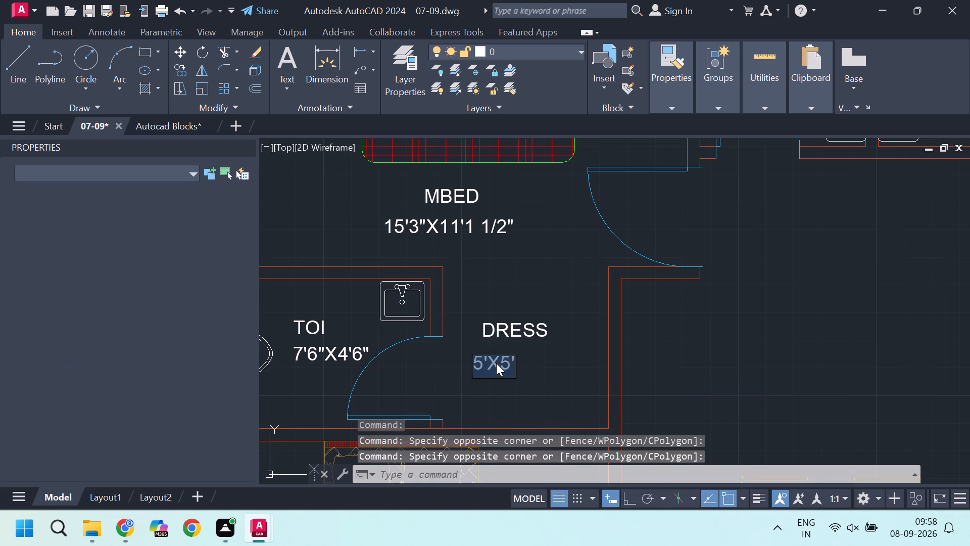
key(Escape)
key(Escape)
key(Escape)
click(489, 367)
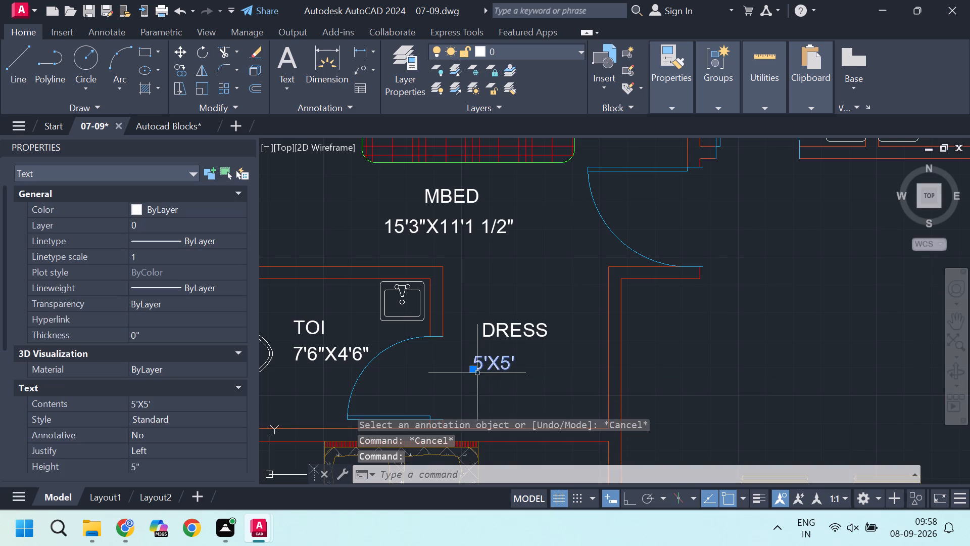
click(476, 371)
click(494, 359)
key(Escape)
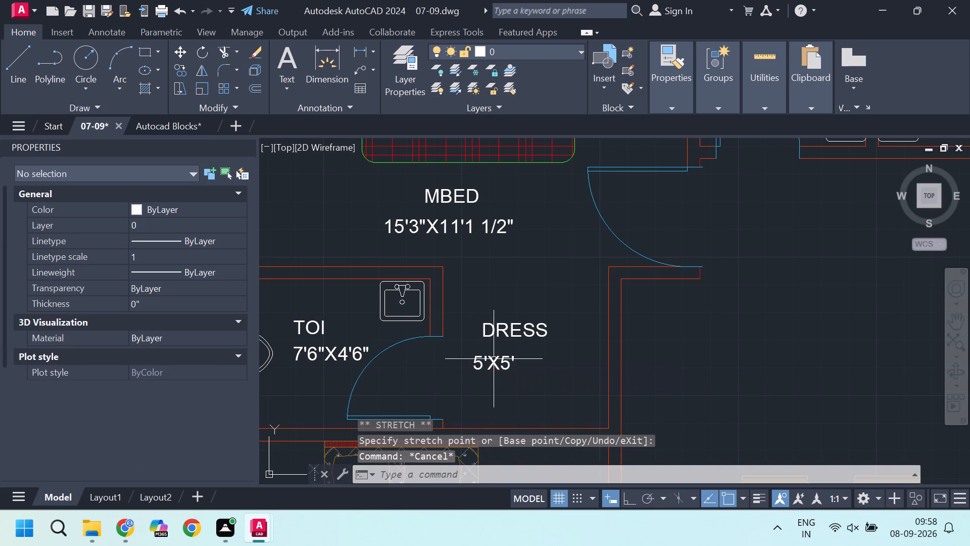
Move the name text of the left toilet in the left-hand unit's adjoining 5'0"X7'6" pair up, clear of its size text.
scroll(497, 387, down, 2)
middle_drag(673, 366, 611, 366)
scroll(537, 220, up, 2)
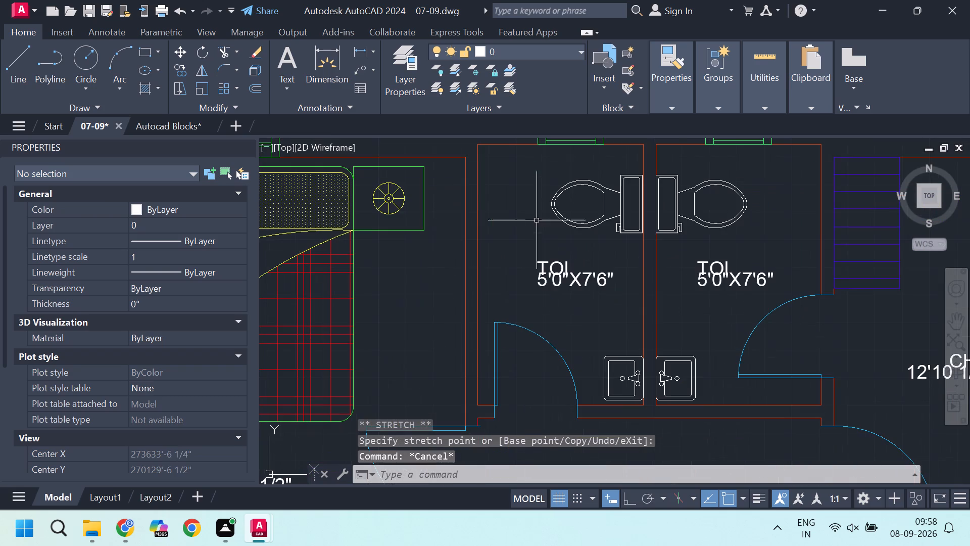
click(550, 267)
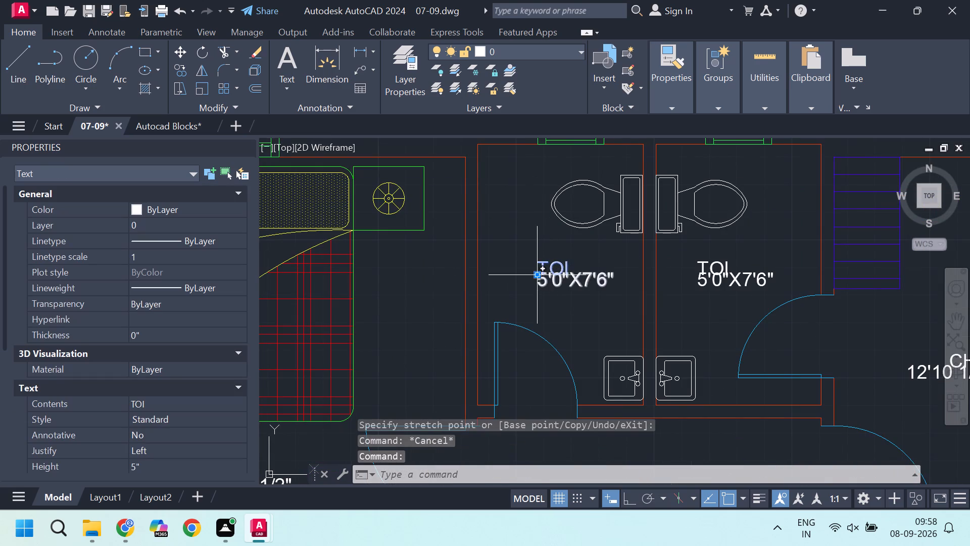
click(536, 274)
click(534, 257)
key(Escape)
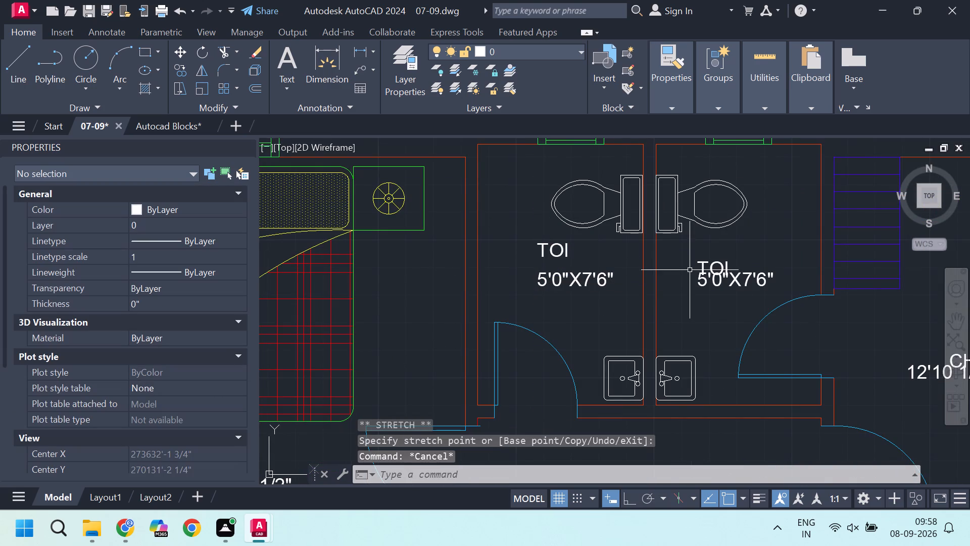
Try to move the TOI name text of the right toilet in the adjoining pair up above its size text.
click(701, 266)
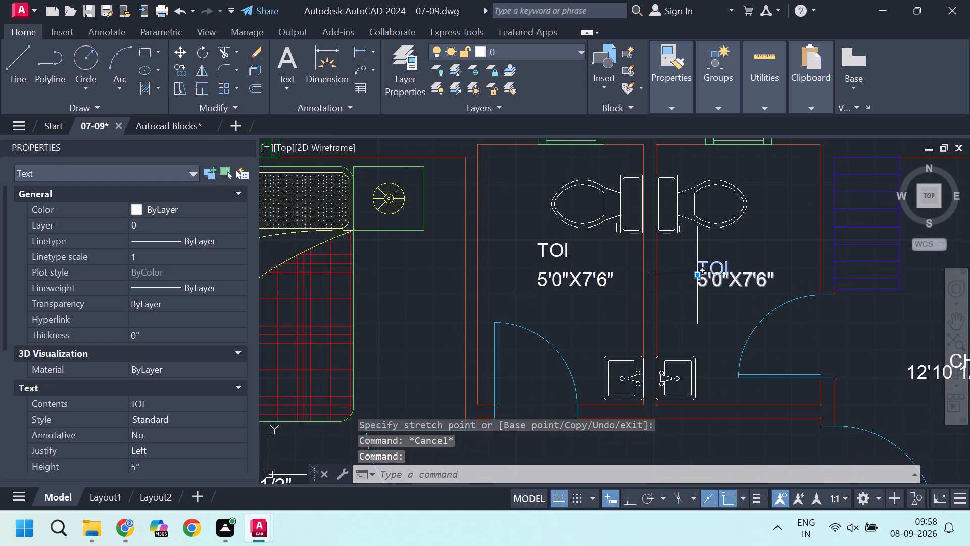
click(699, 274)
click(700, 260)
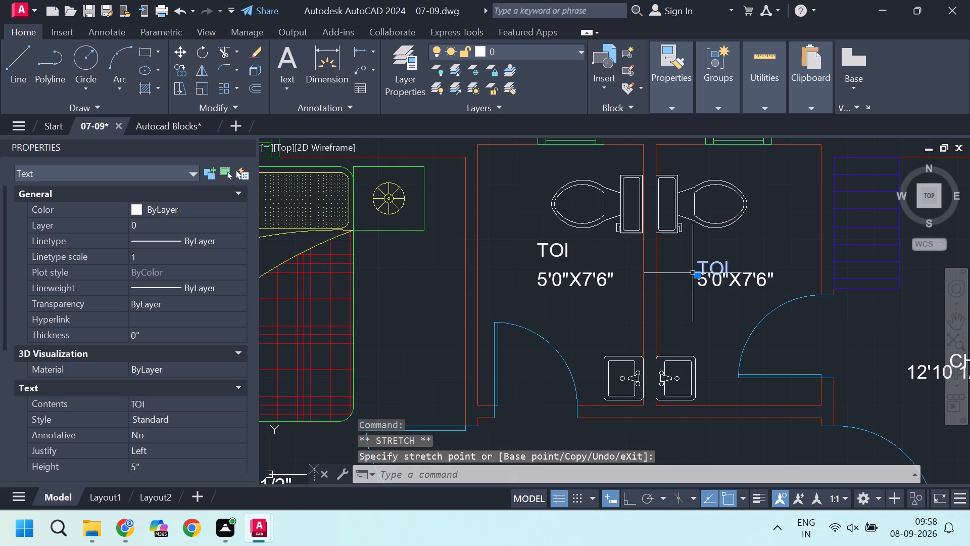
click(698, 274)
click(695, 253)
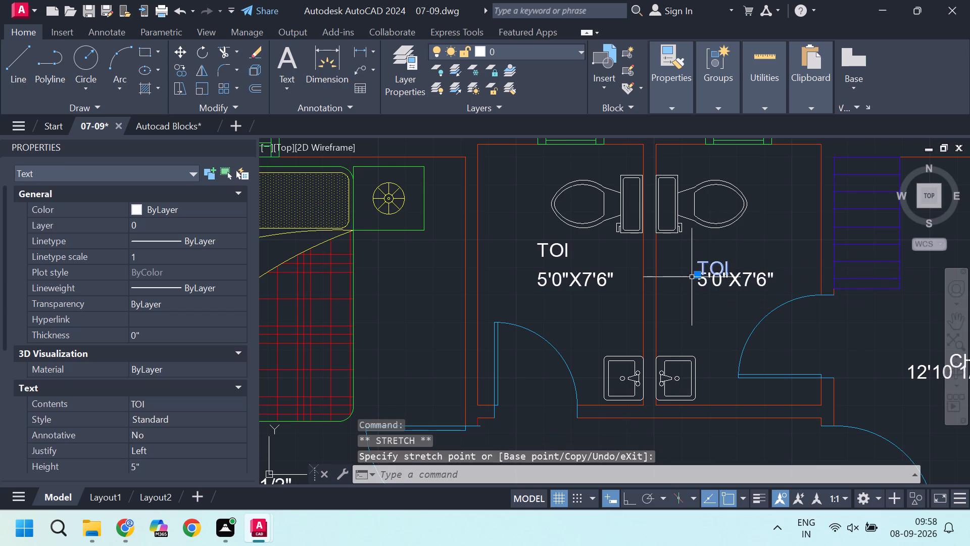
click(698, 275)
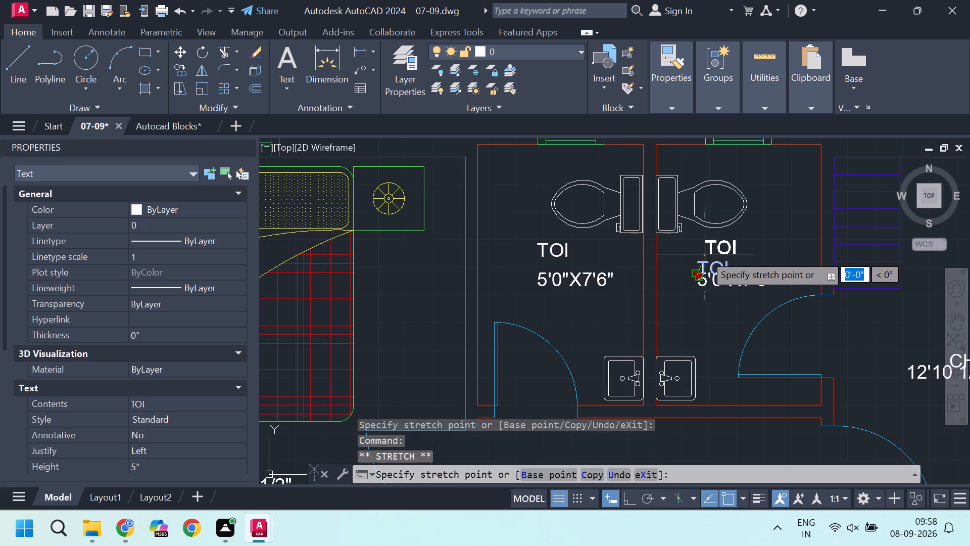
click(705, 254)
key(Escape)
Move the size text of the right toilet in the adjoining pair down, clear of its name text.
click(706, 279)
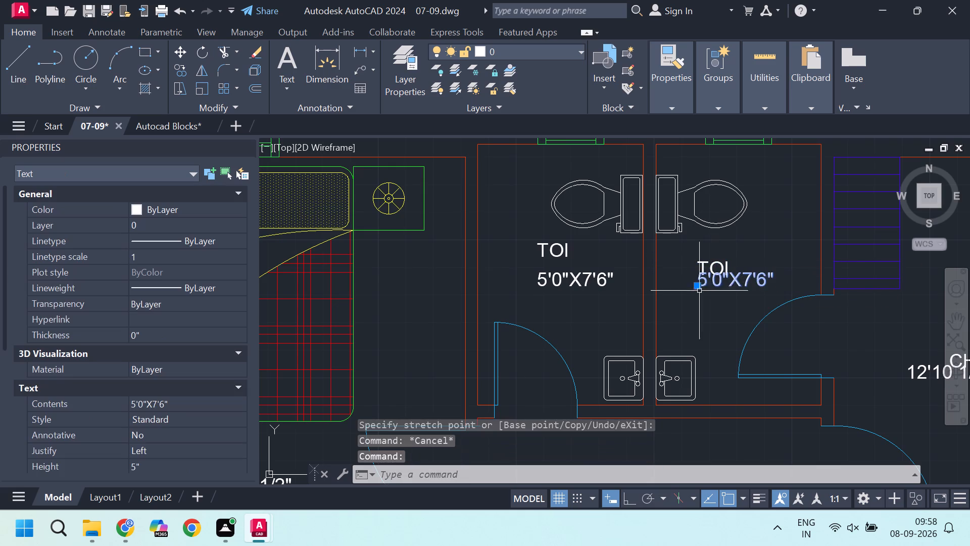
click(699, 286)
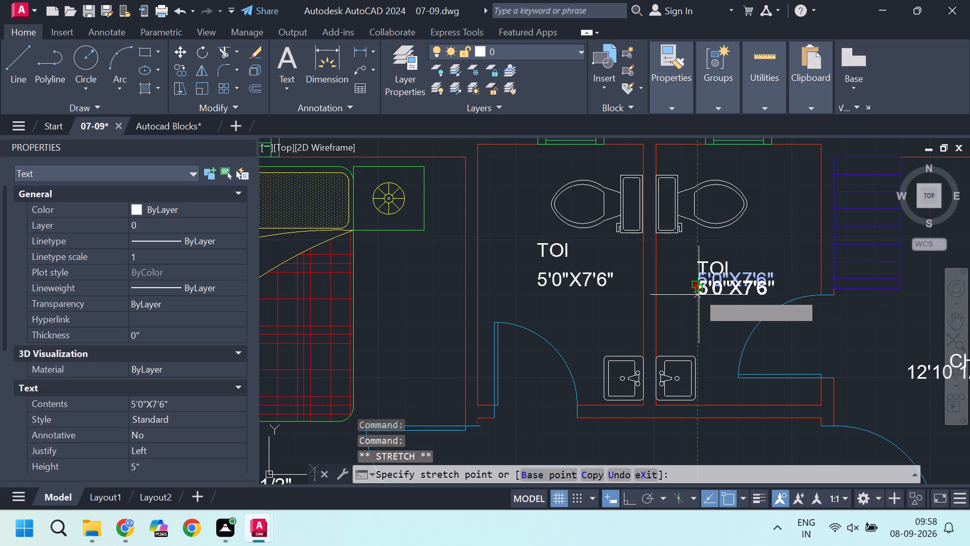
click(699, 295)
key(Escape)
Move the left-hand unit's CH.BED size text down and left, clear of the bed, and shift its name text left above it.
scroll(655, 325, down, 3)
middle_drag(722, 362, 603, 337)
scroll(720, 362, up, 1)
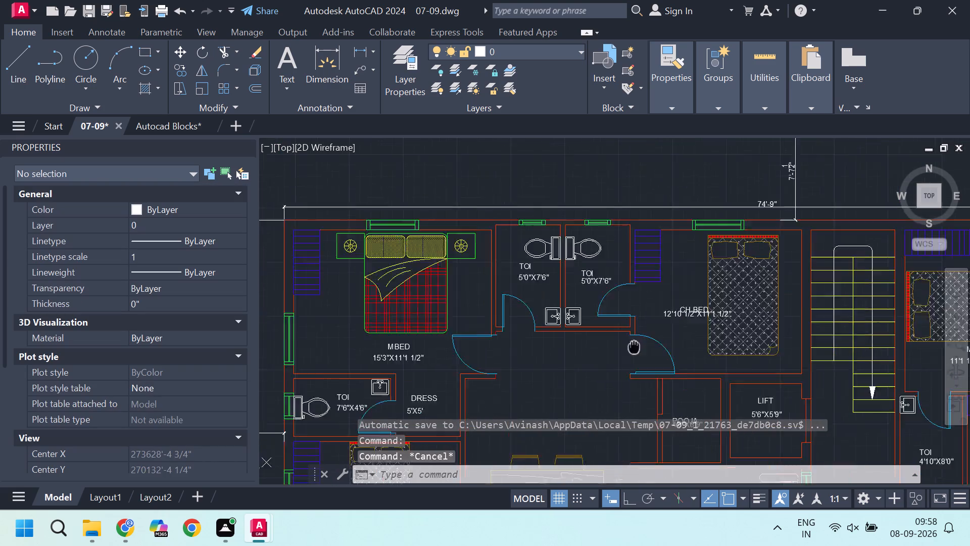
scroll(624, 305, up, 2)
click(605, 279)
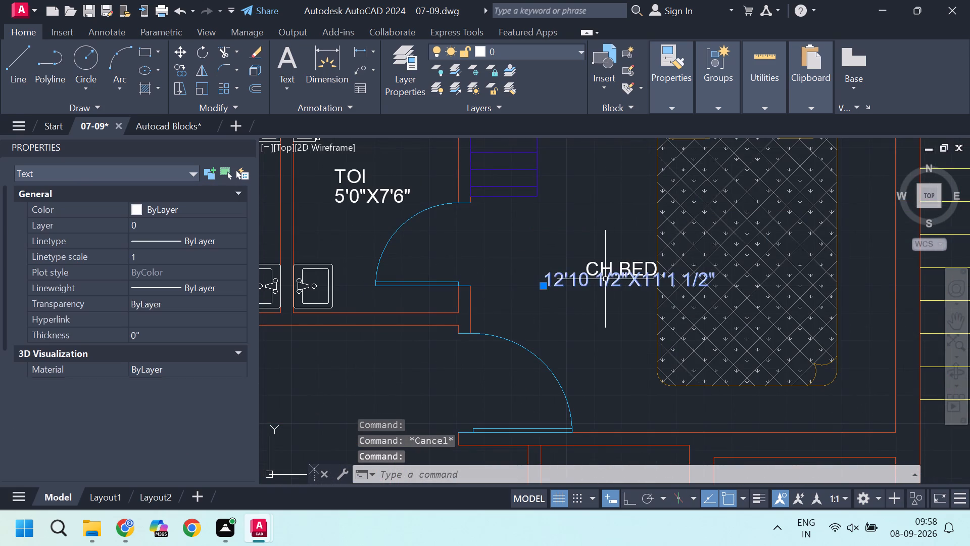
click(543, 286)
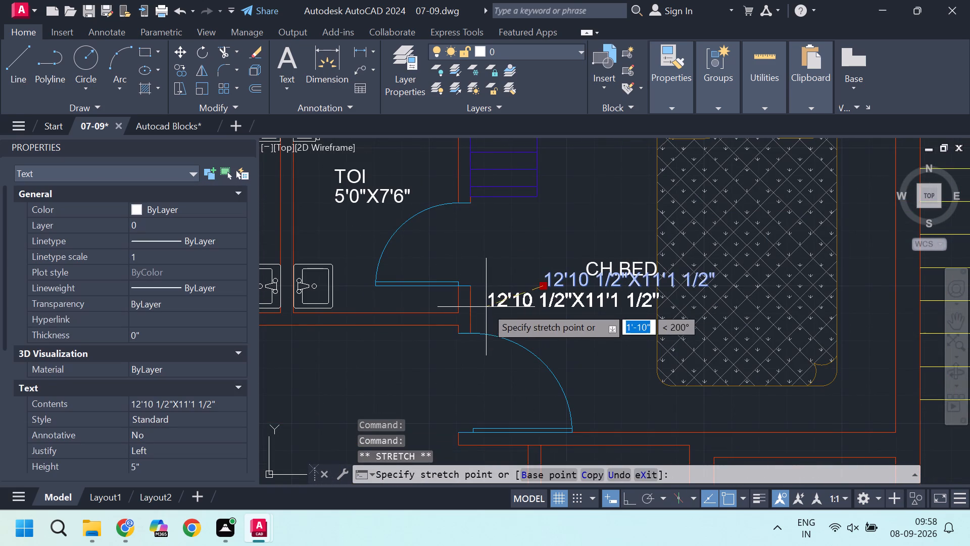
click(486, 306)
key(Escape)
click(591, 268)
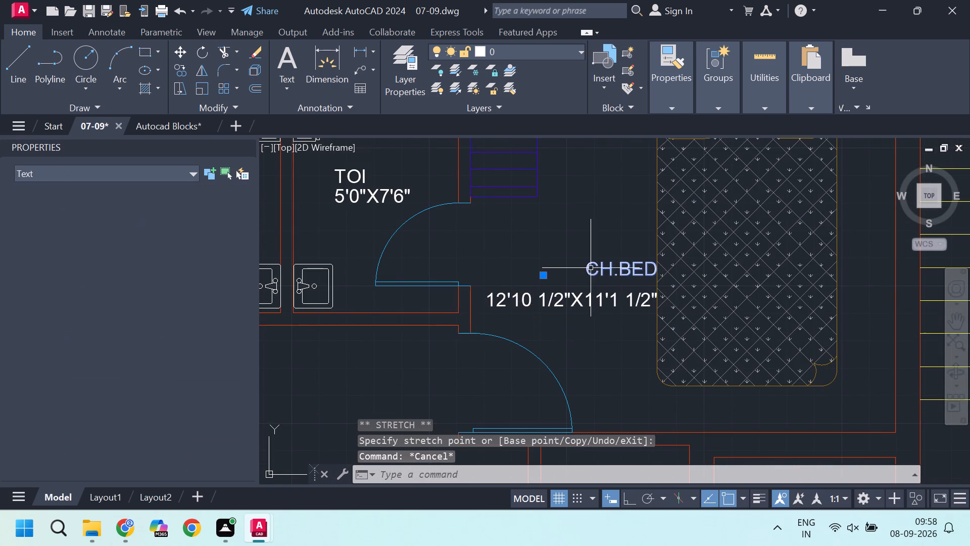
click(543, 278)
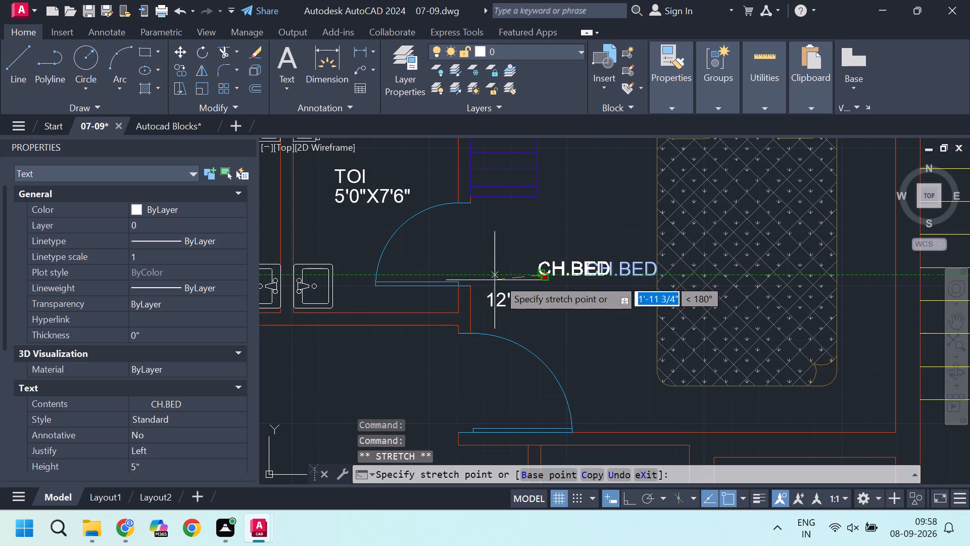
click(500, 277)
key(Escape)
key(Escape)
Move the POOJA name text up, clear of its size text.
scroll(553, 283, down, 3)
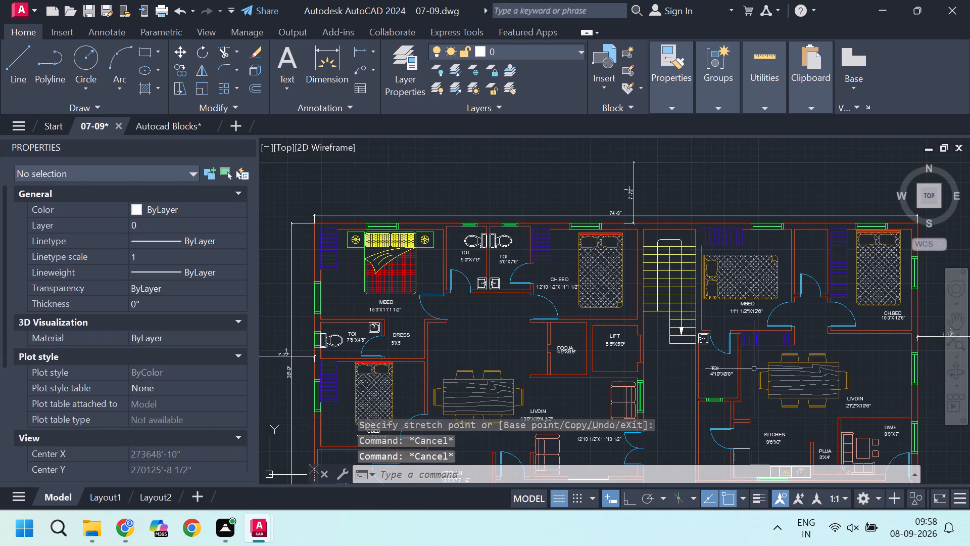
scroll(627, 372, up, 1)
scroll(525, 334, up, 1)
click(529, 334)
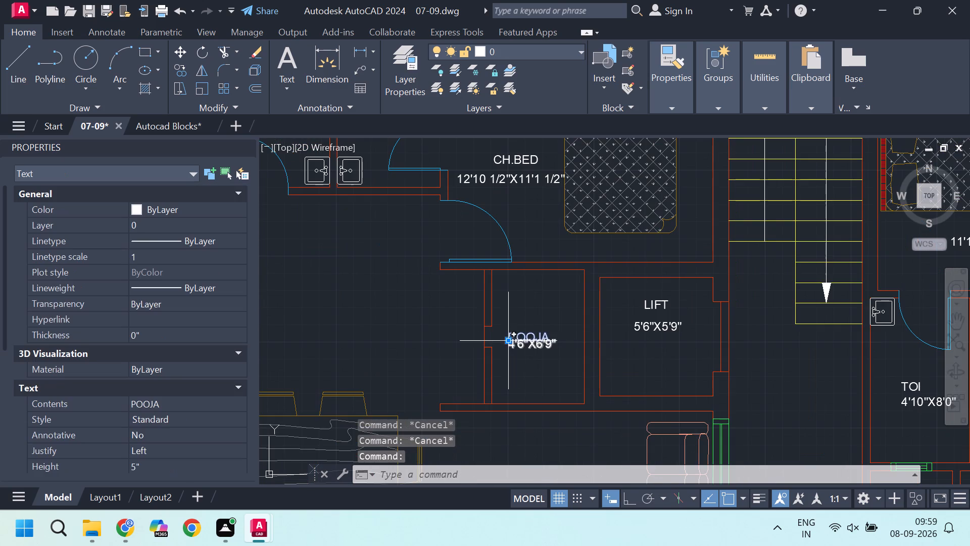
click(508, 340)
click(510, 320)
key(Escape)
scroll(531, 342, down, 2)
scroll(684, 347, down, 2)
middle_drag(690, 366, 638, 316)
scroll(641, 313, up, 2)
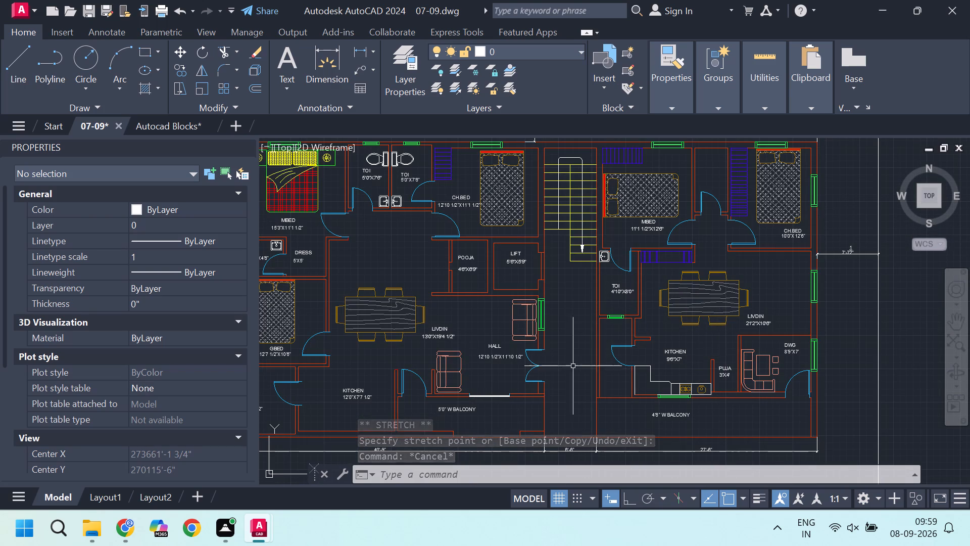
Check the reference PDF's labels around the corridor, wash and balcony of the right-hand unit against the drawing.
middle_drag(625, 350, 691, 336)
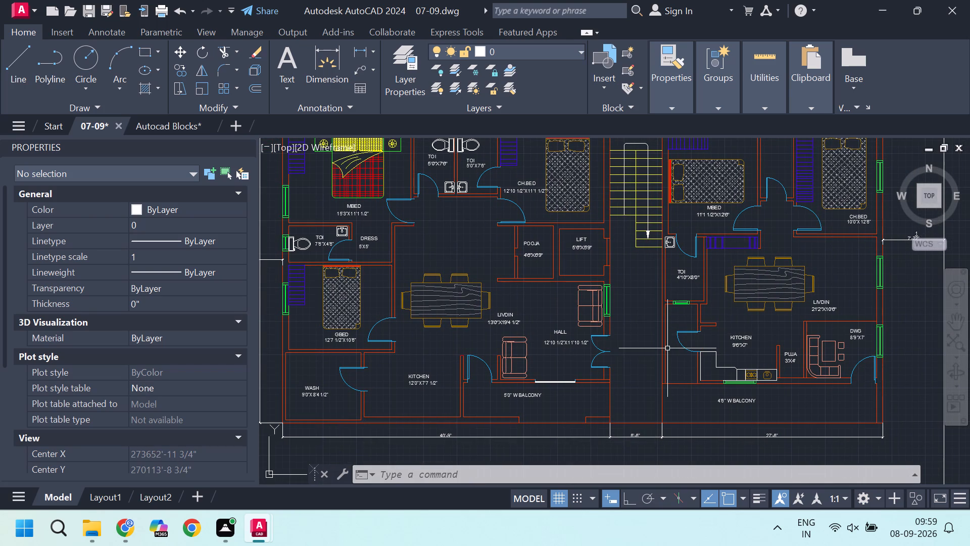
click(149, 458)
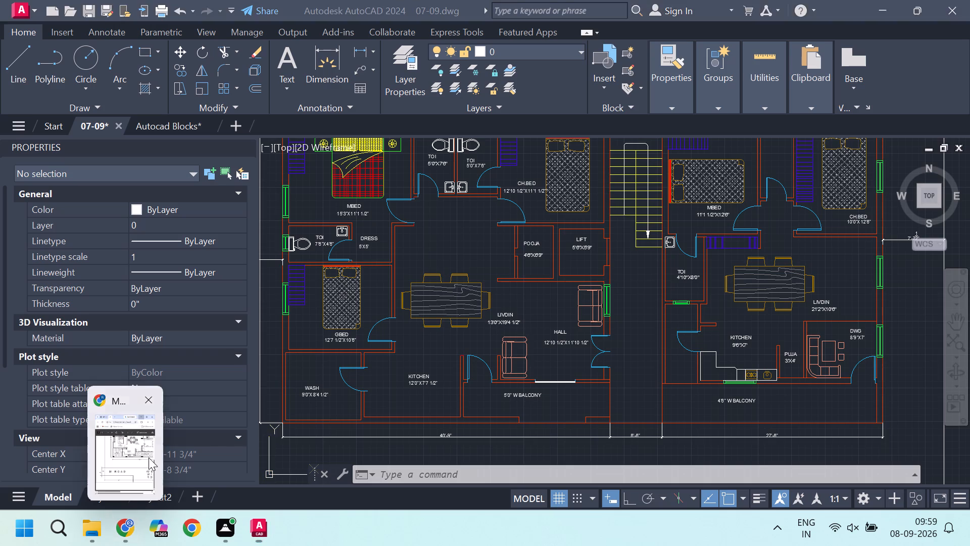
scroll(872, 294, down, 1)
middle_drag(908, 298, 969, 202)
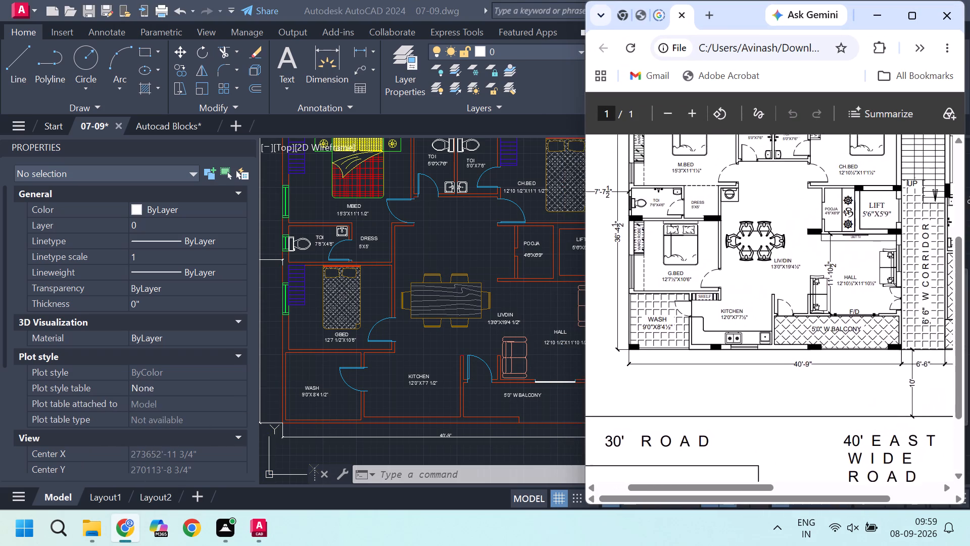
middle_drag(969, 202, 969, 181)
middle_drag(885, 321, 925, 392)
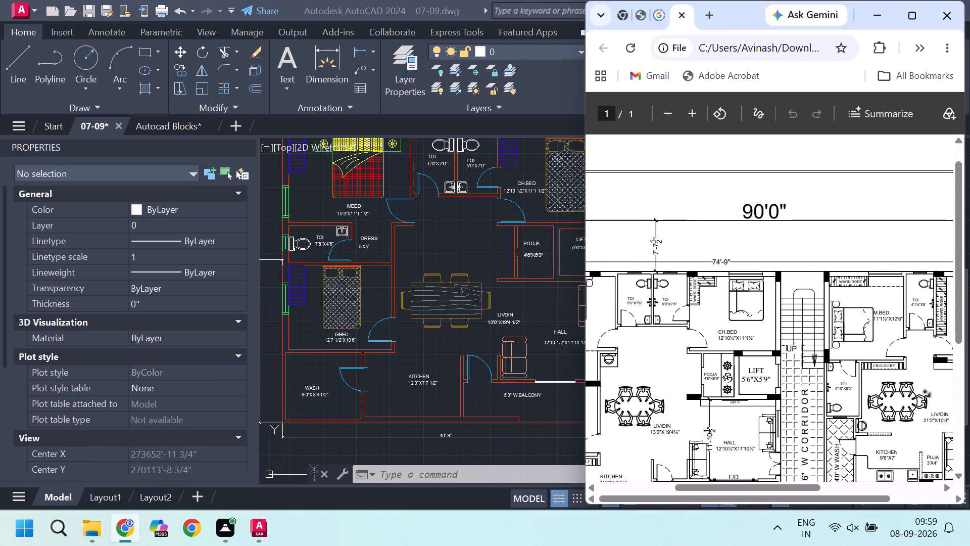
middle_drag(925, 392, 925, 393)
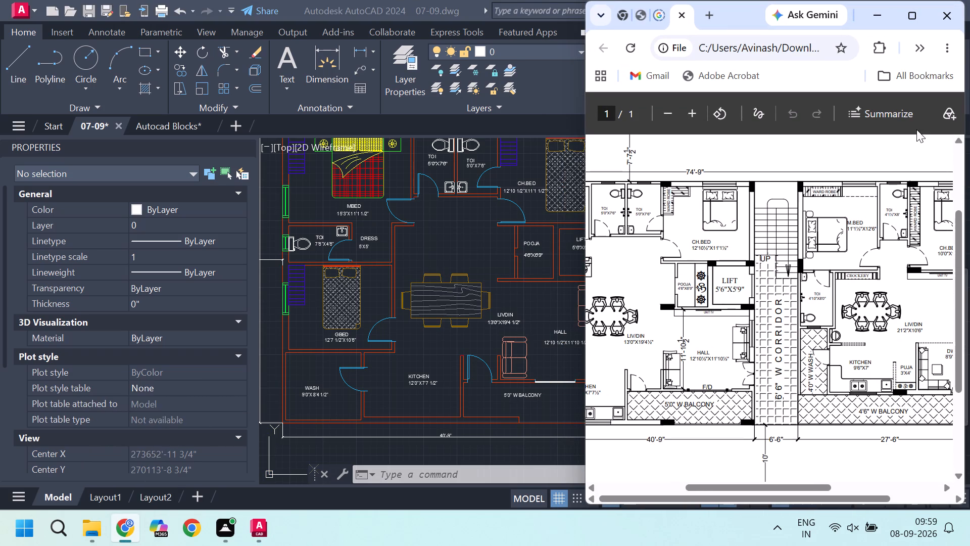
click(886, 19)
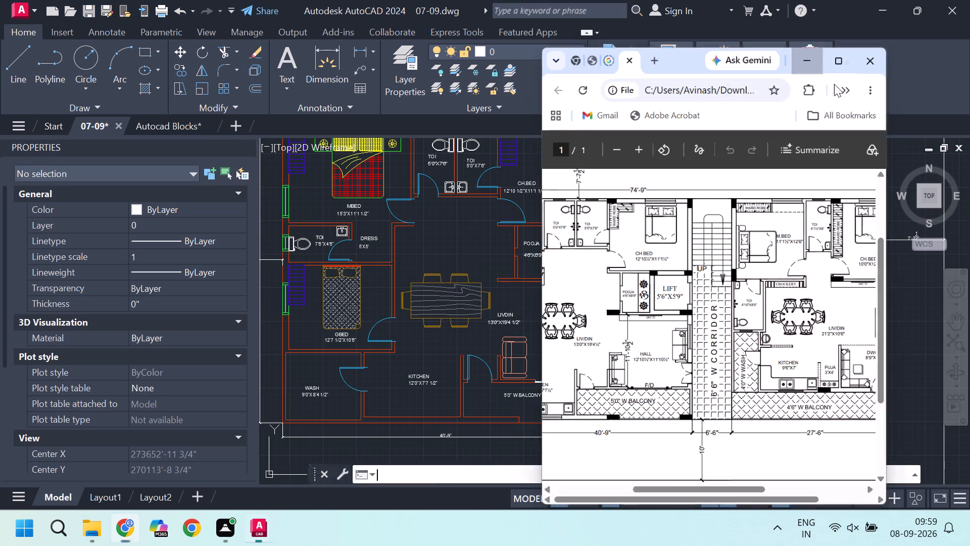
Copy the 4'6" W BALCONY text and paste it into the wash area left of the right-hand unit's kitchen.
scroll(712, 389, up, 1)
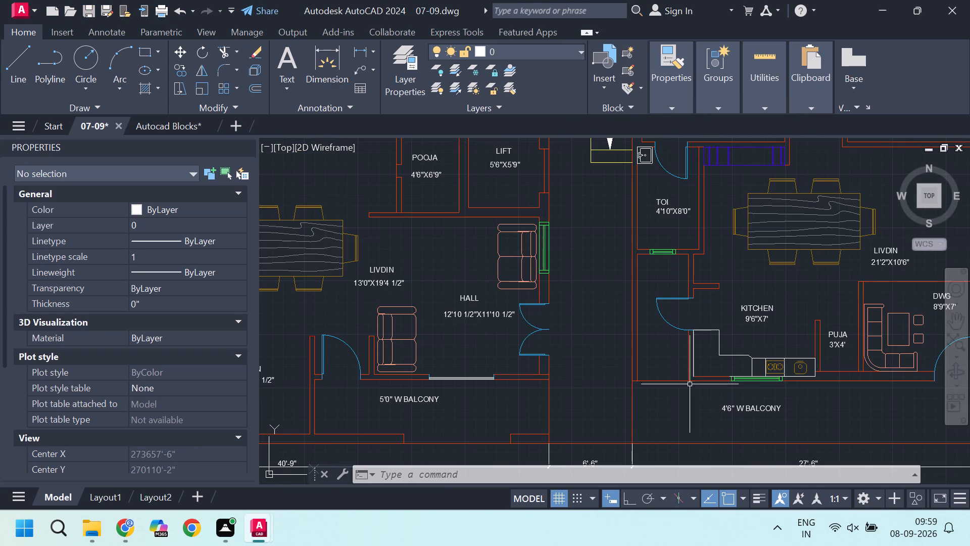
scroll(730, 411, up, 1)
click(716, 394)
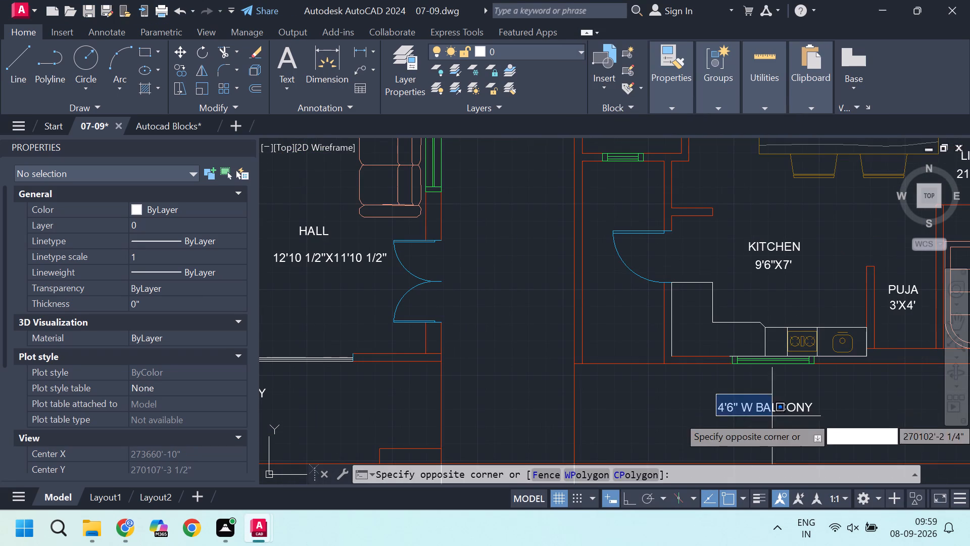
click(812, 422)
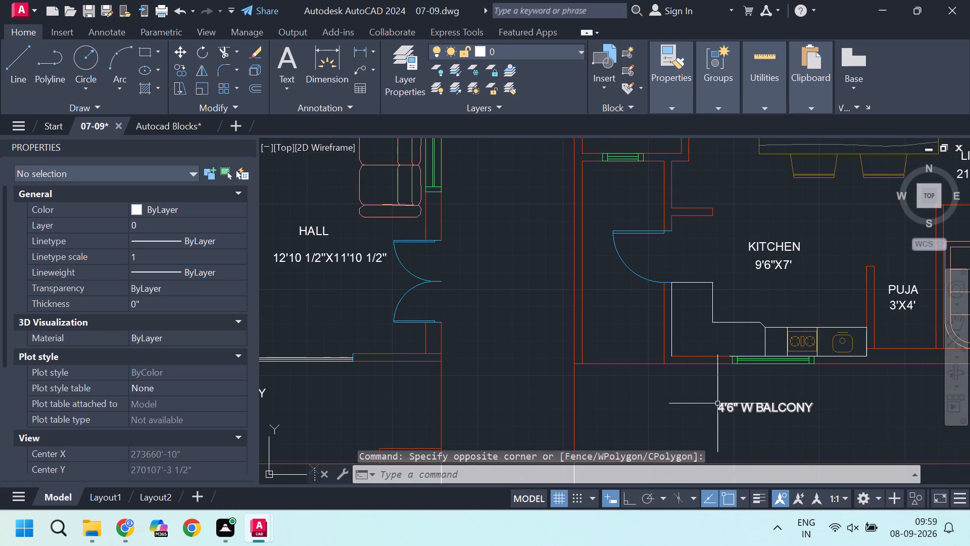
click(708, 394)
click(844, 425)
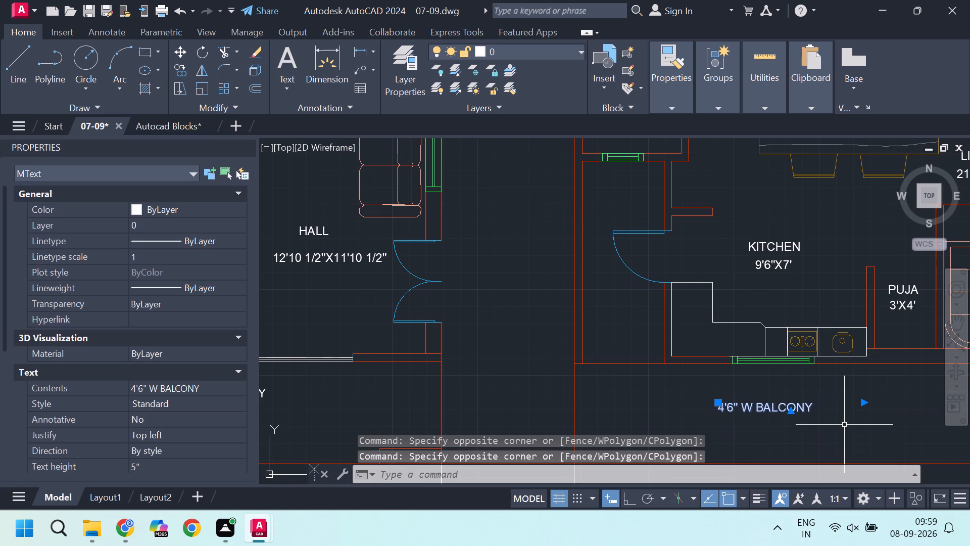
key(ctrl+c)
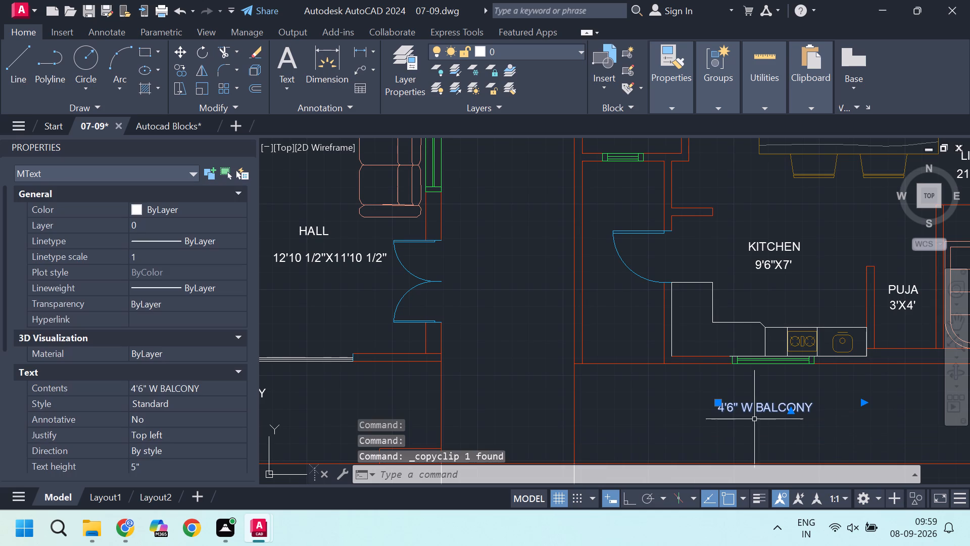
key(ctrl+v)
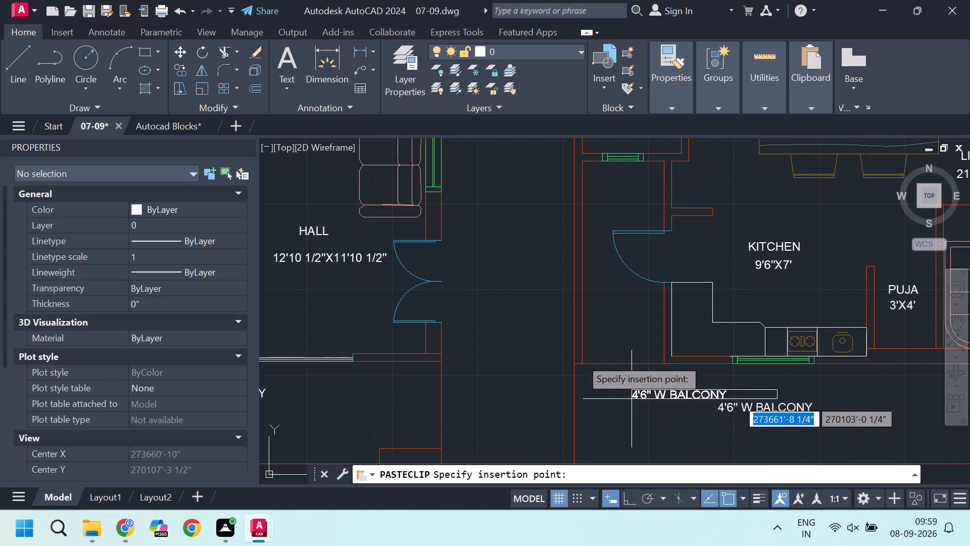
scroll(586, 327, up, 2)
click(596, 330)
scroll(596, 330, down, 2)
key(Escape)
Rotate the pasted balcony text 90° about its lower-left corner so it reads vertically along the wash area.
click(640, 326)
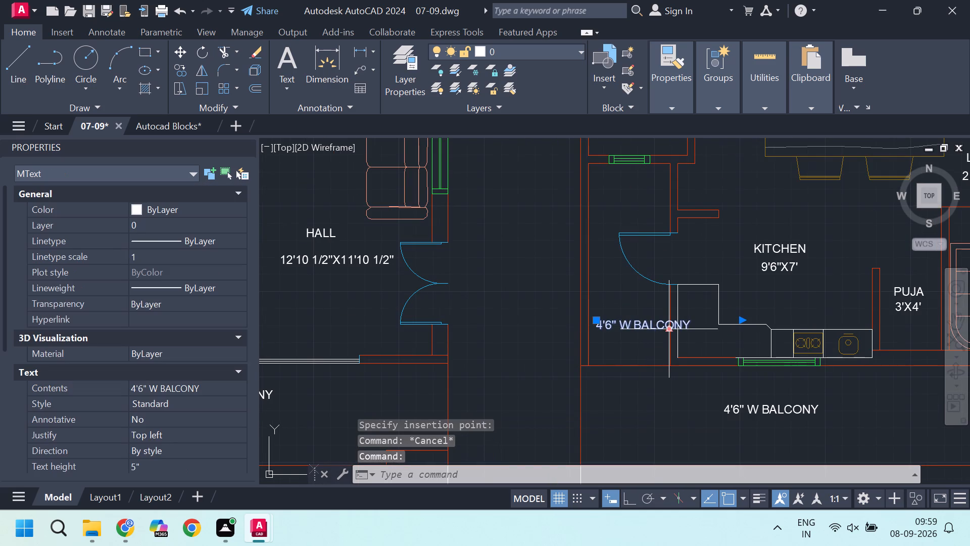
text(RIO)
key(BackSpace)
key(BackSpace)
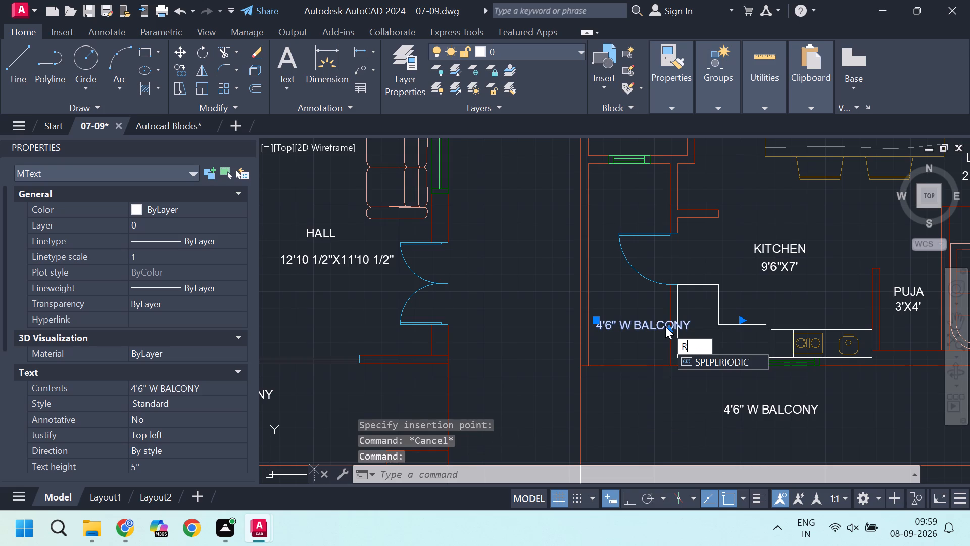
key(o)
key(Return)
scroll(664, 326, up, 1)
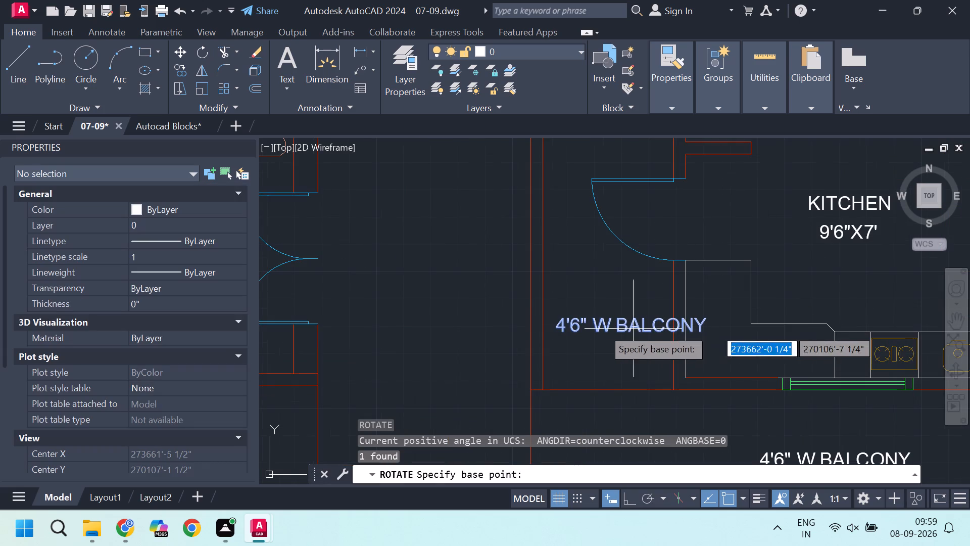
click(556, 332)
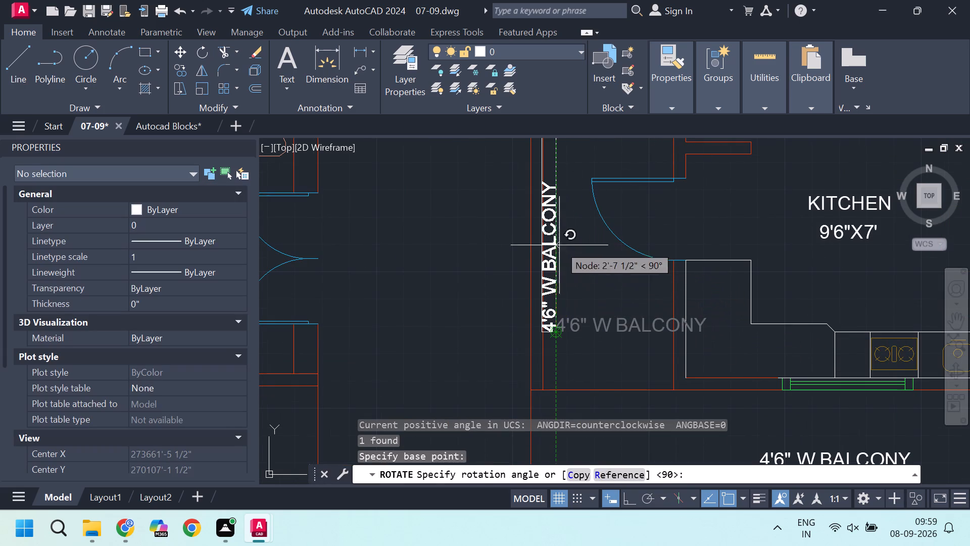
click(553, 234)
Shift the vertical text slightly right, clear of the wash area's left wall line.
click(552, 278)
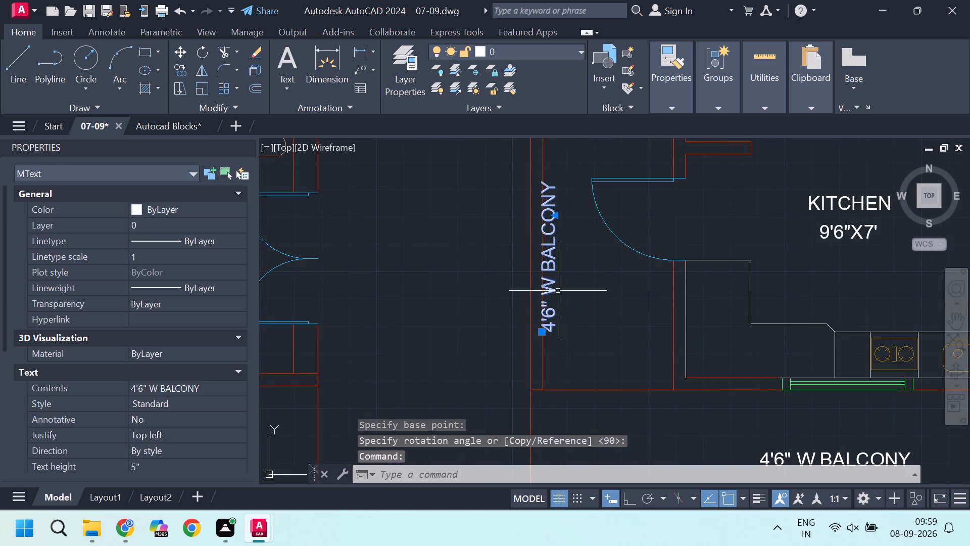
click(542, 332)
right_click(542, 332)
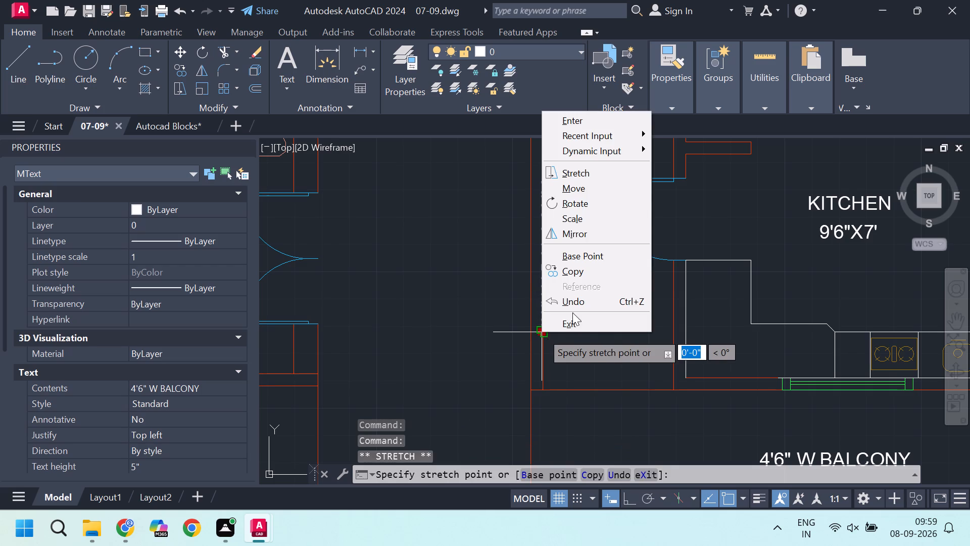
key(Escape)
click(567, 324)
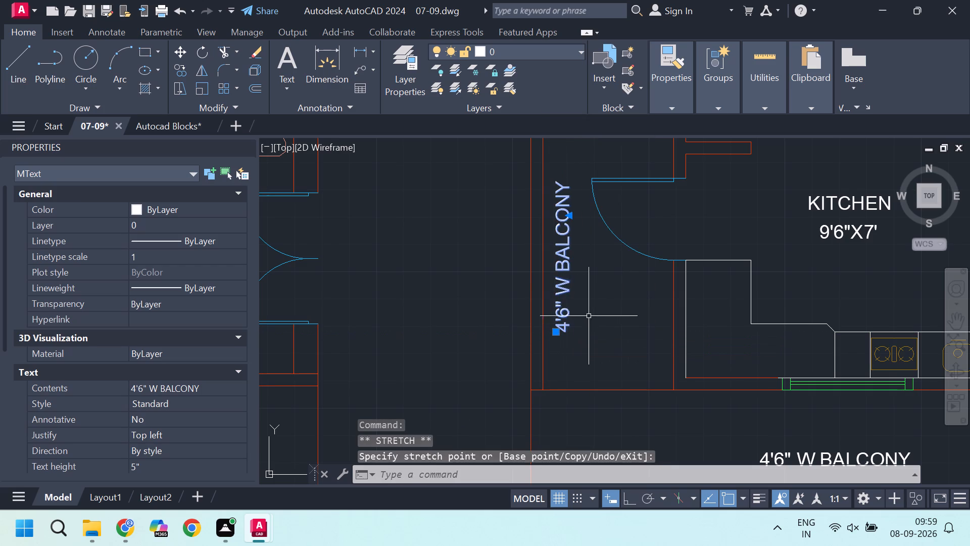
key(Escape)
Change the vertical text in the wash area to read 4'0" W WASH, as in the reference PDF.
double_click(564, 282)
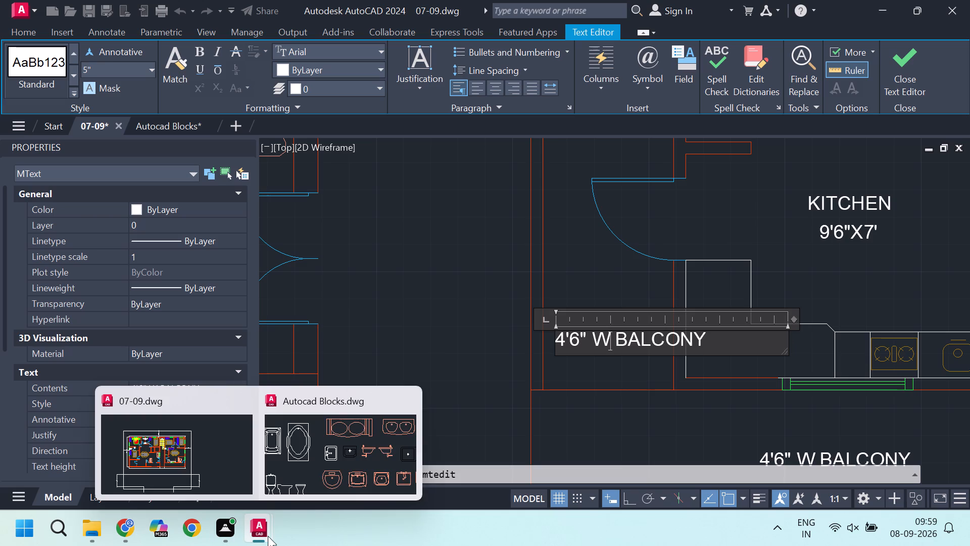
click(127, 475)
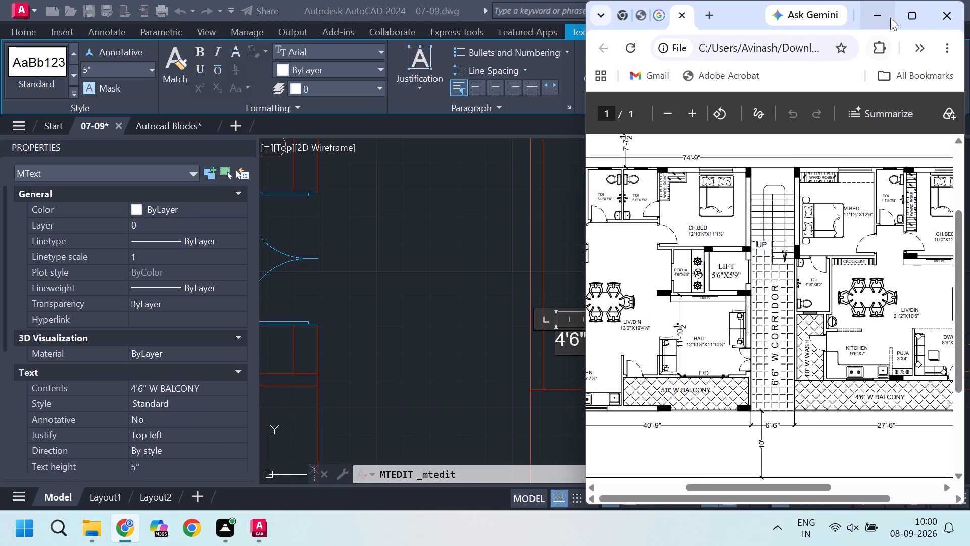
click(879, 13)
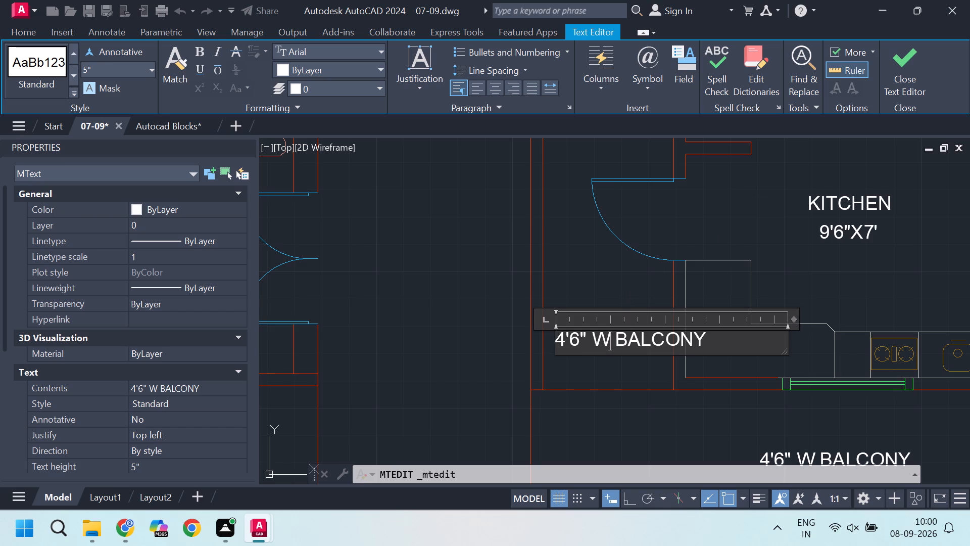
click(581, 339)
key(BackSpace)
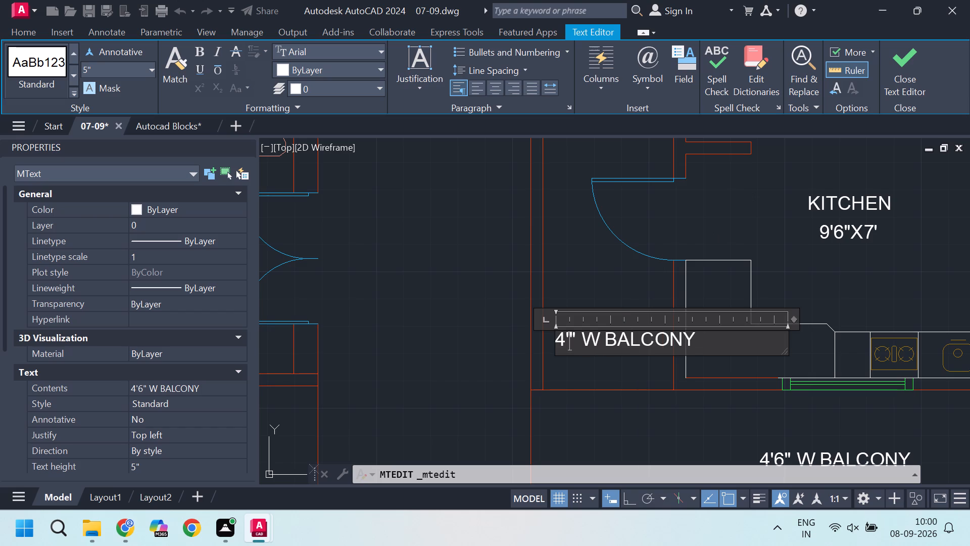
key(0)
key(Right)
key(Right)
key(Right)
key(Right)
key(Right)
key(Right)
key(Right)
key(Right)
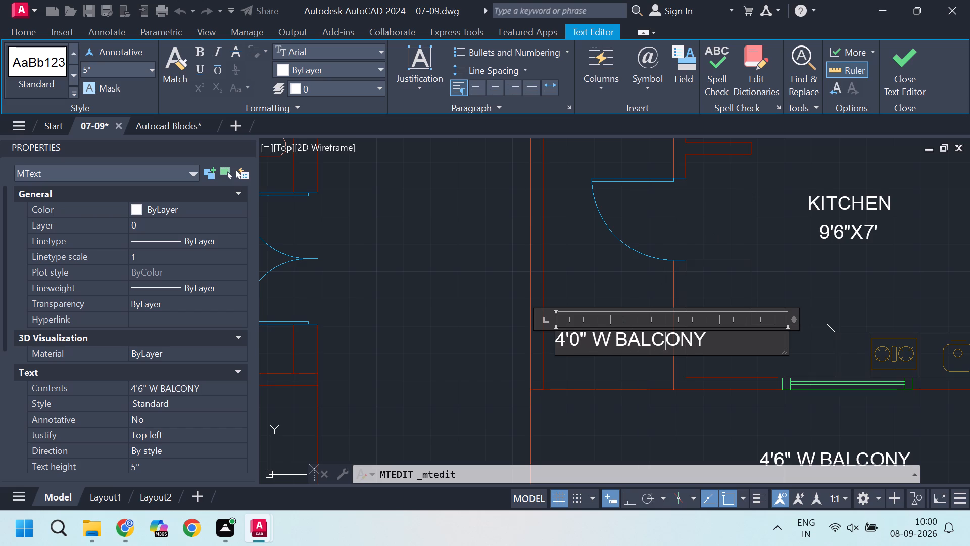
key(Right)
key(Right)
key(Right)
key(BackSpace)
key(BackSpace)
key(BackSpace)
key(BackSpace)
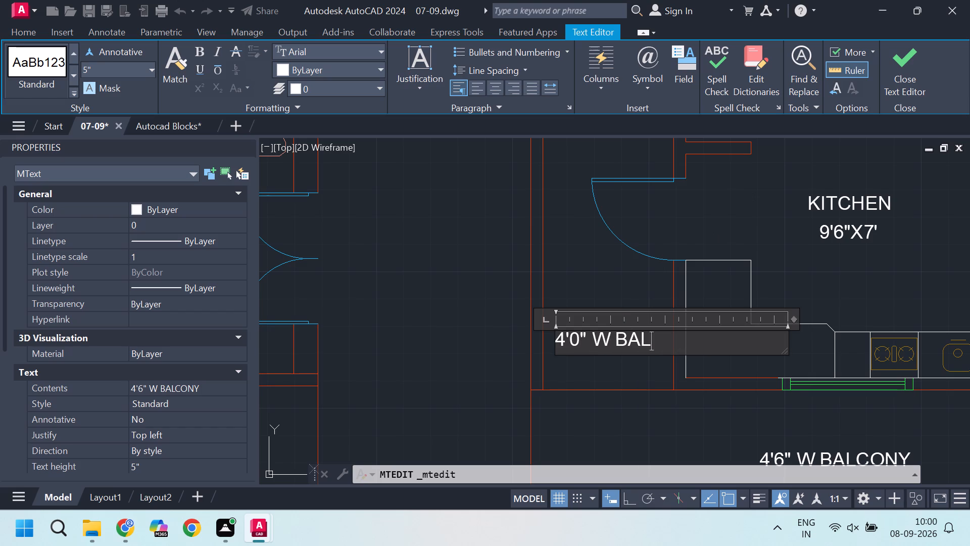
key(BackSpace)
key(BackSpace)
key(BackSpace)
text(WASH)
click(623, 368)
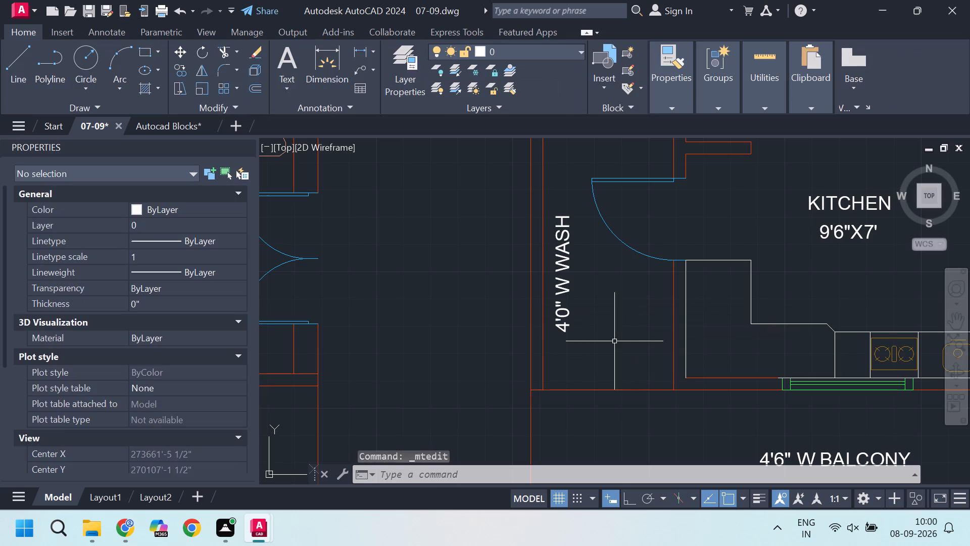
key(Escape)
Save the completed floor plan drawing.
scroll(635, 350, down, 2)
scroll(550, 326, down, 3)
scroll(607, 317, up, 1)
scroll(634, 338, down, 2)
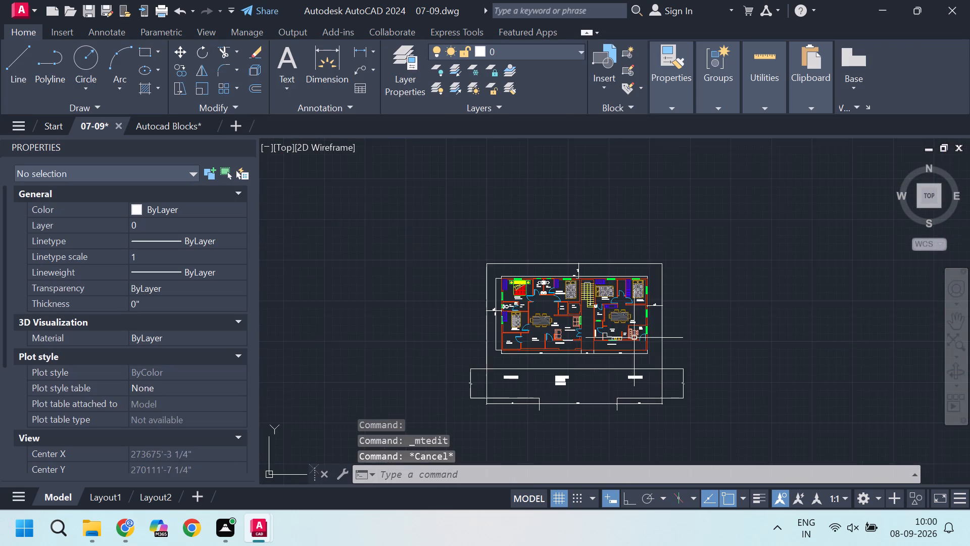
scroll(655, 353, up, 1)
key(Escape)
key(Escape)
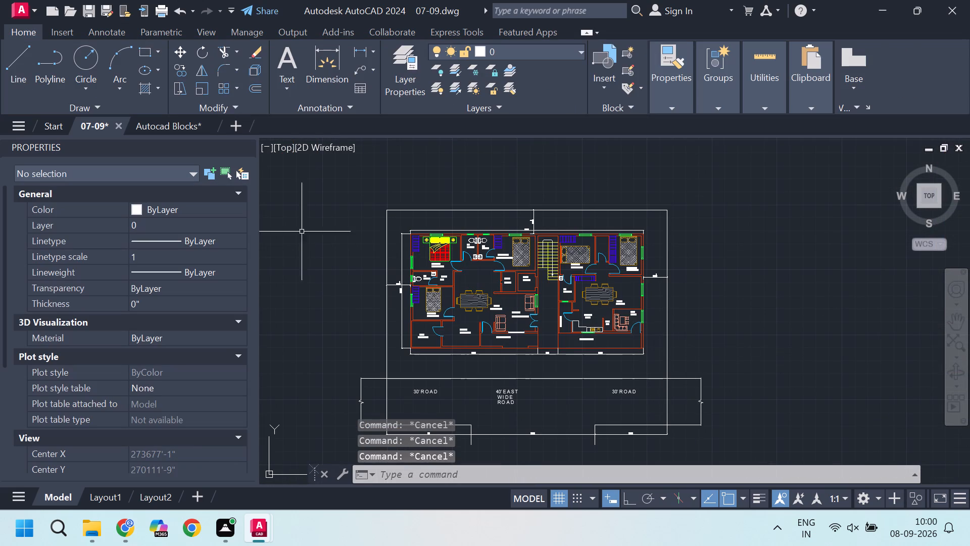
key(ctrl+s)
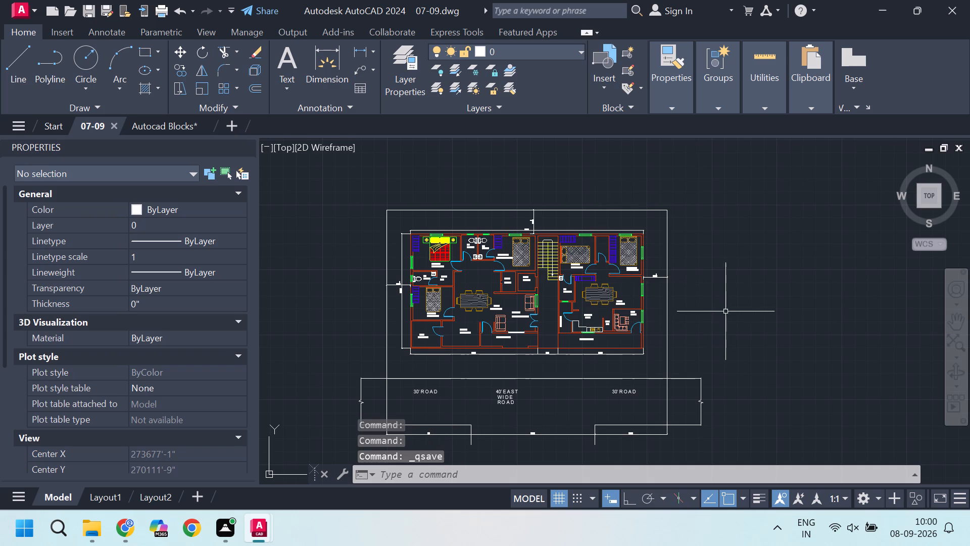
Start a single-sheet plot using the DWG To PDF.pc3 plotter and ISO full bleed A3 (420.00 x 297.00 MM) paper.
text(PLOY)
key(BackSpace)
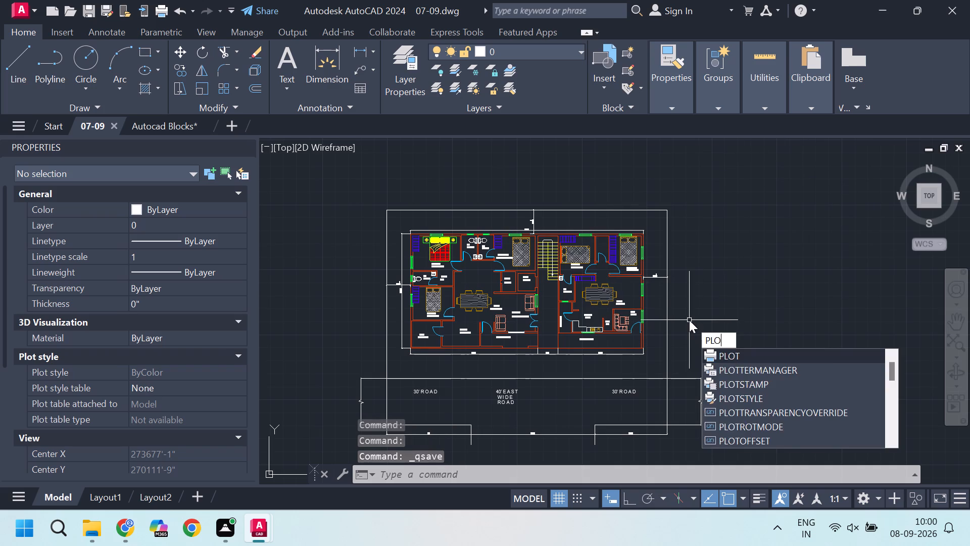
key(t)
key(Return)
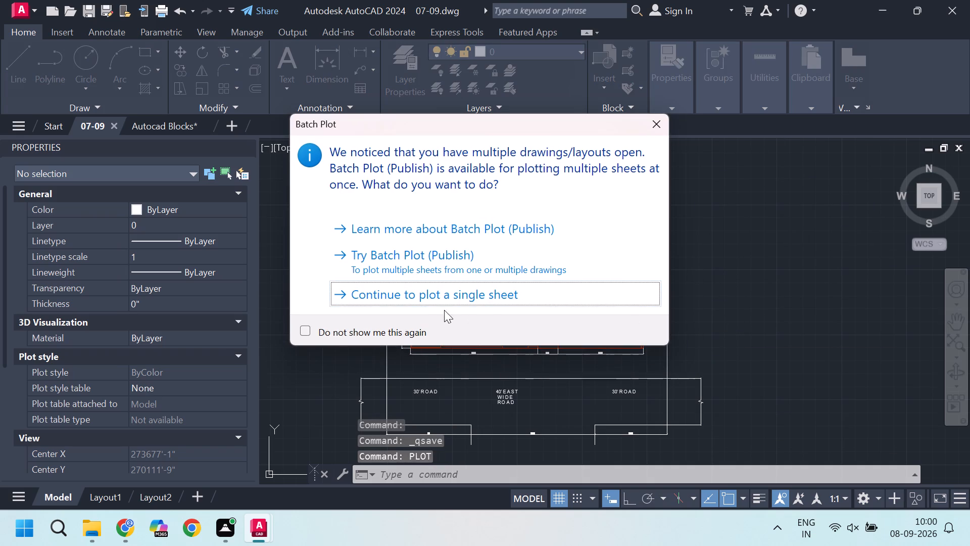
click(460, 294)
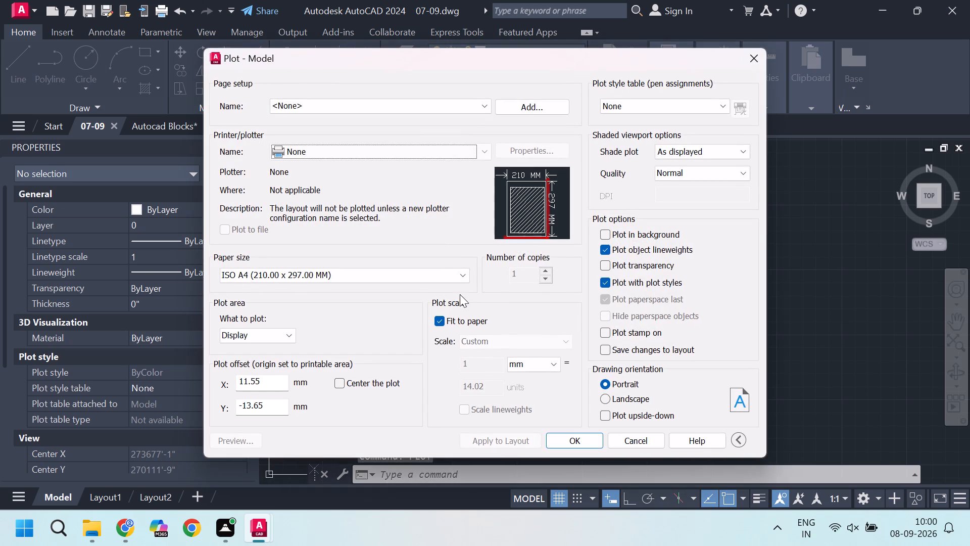
click(431, 161)
click(426, 153)
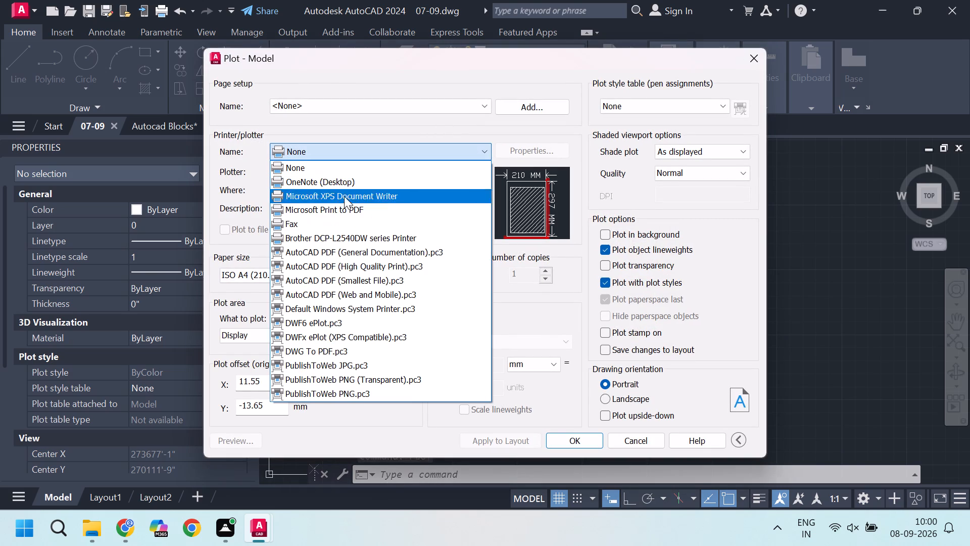
click(355, 353)
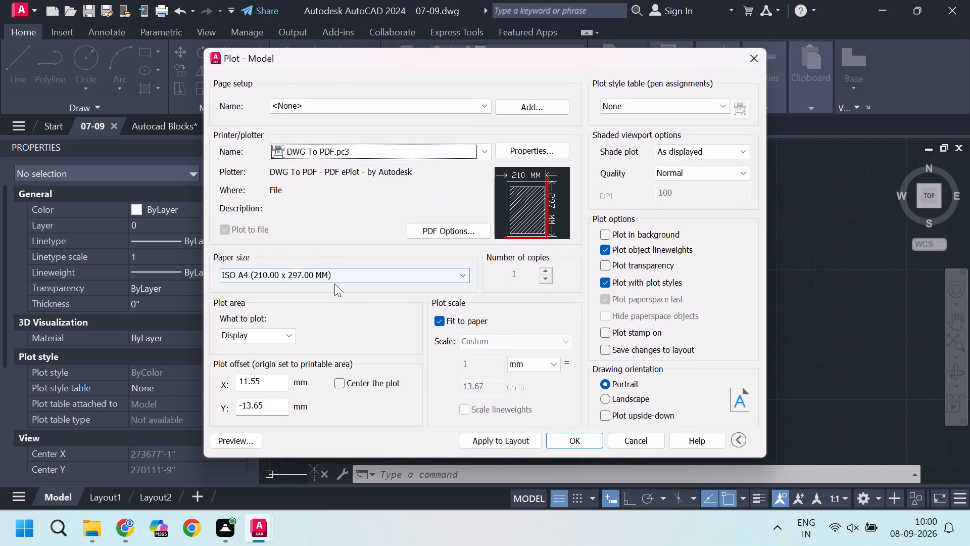
click(334, 279)
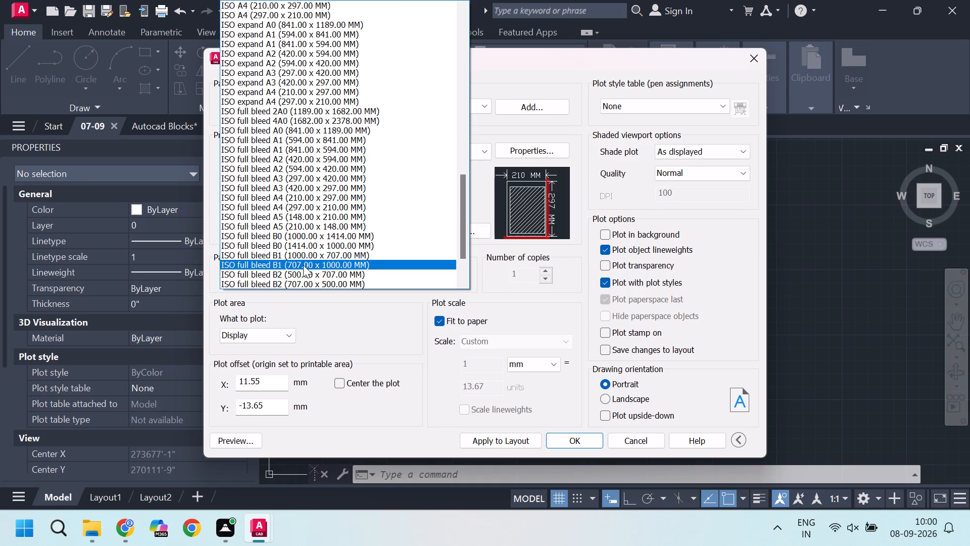
click(290, 187)
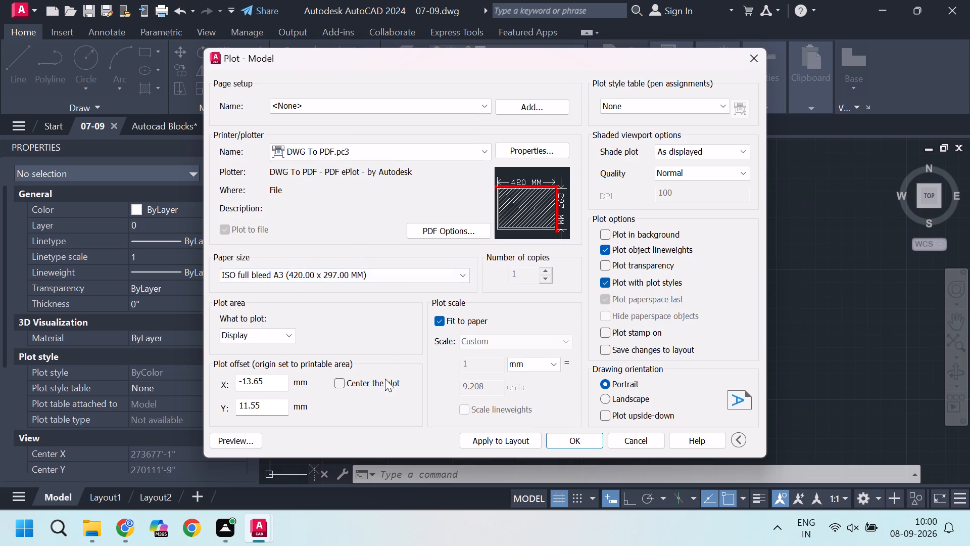
Set the plot area to a window enclosing the whole floor plan and roads, centred on the sheet in landscape orientation.
click(338, 384)
click(275, 333)
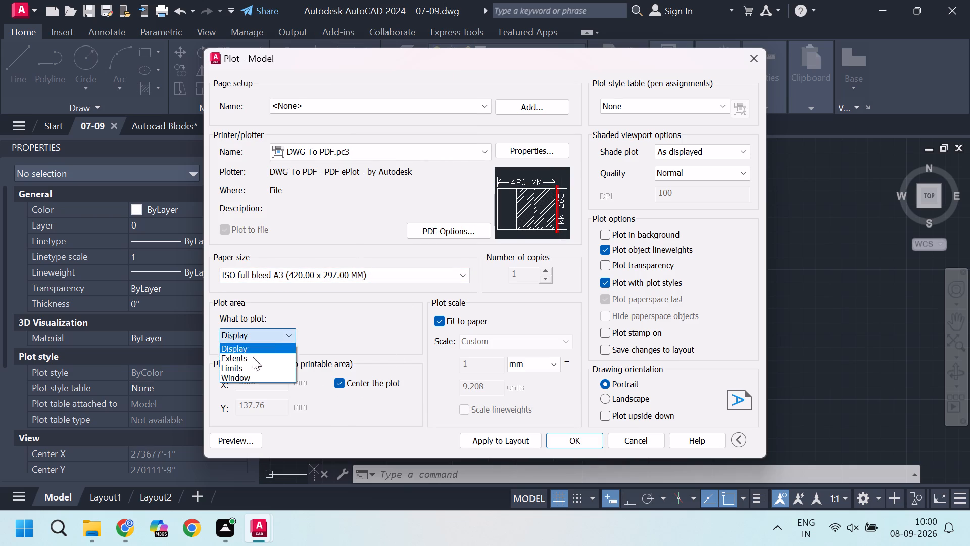
click(242, 375)
scroll(365, 214, down, 2)
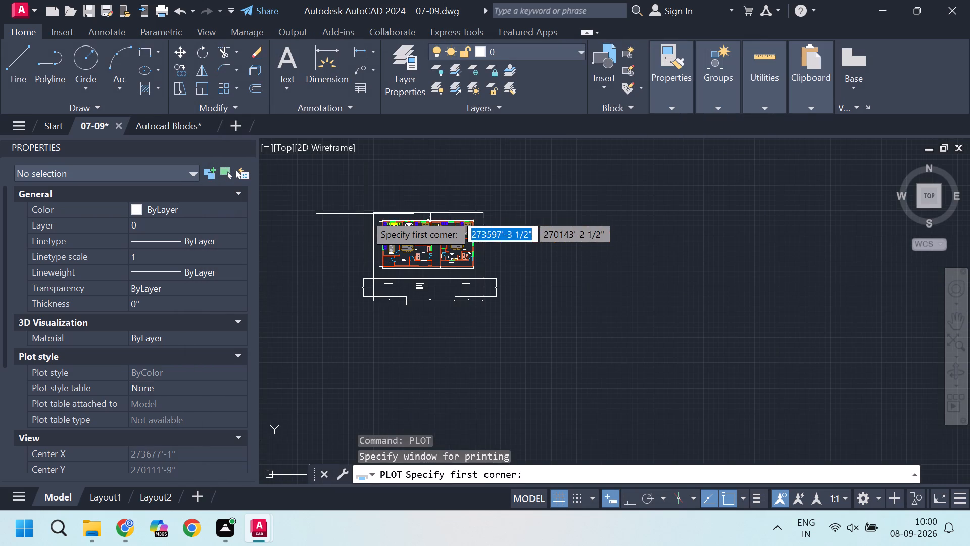
click(336, 190)
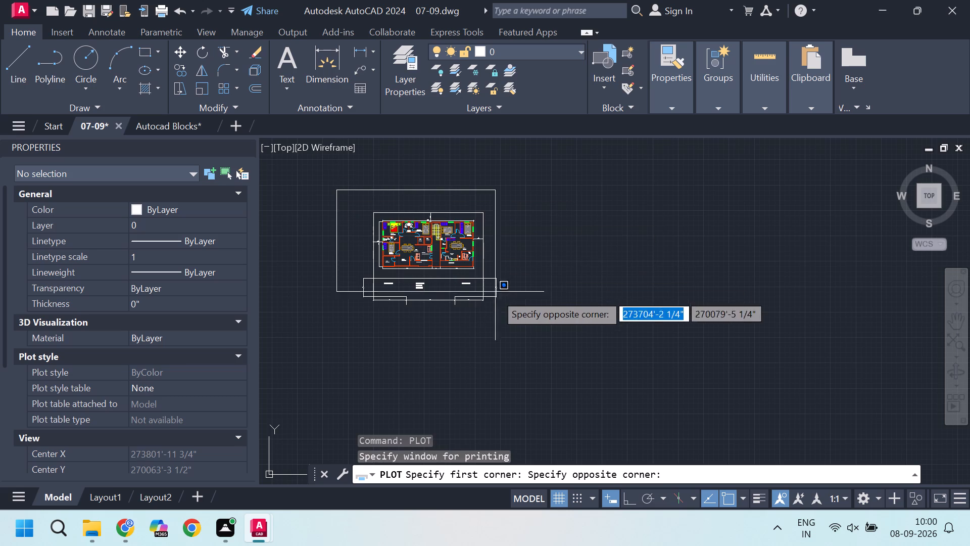
click(520, 327)
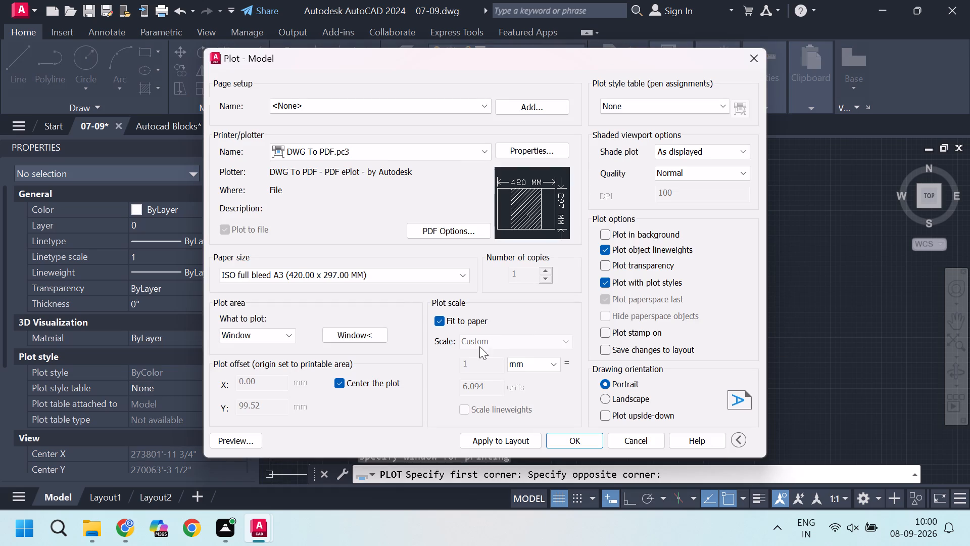
click(607, 397)
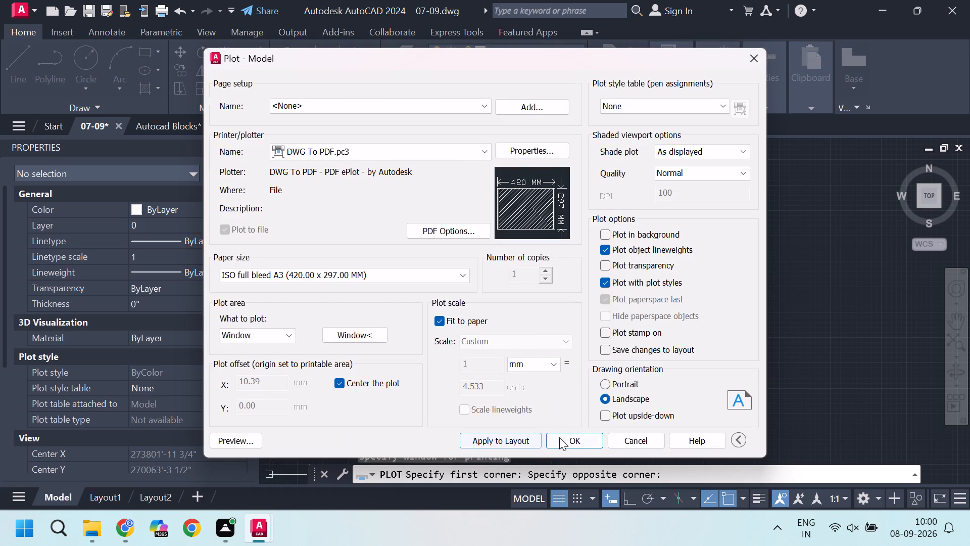
Plot the sheet and save it as 07-09-Model.pdf in the Downloads folder.
click(572, 438)
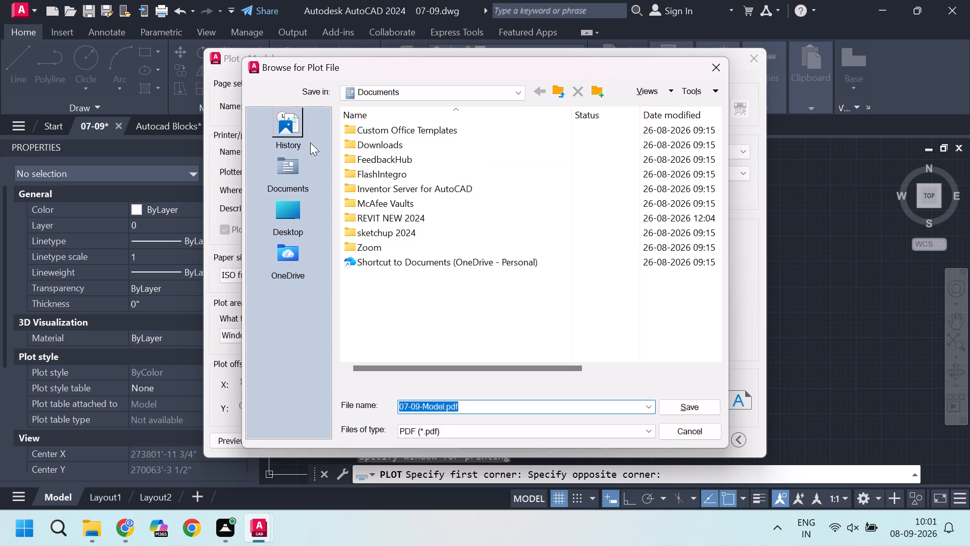
click(558, 93)
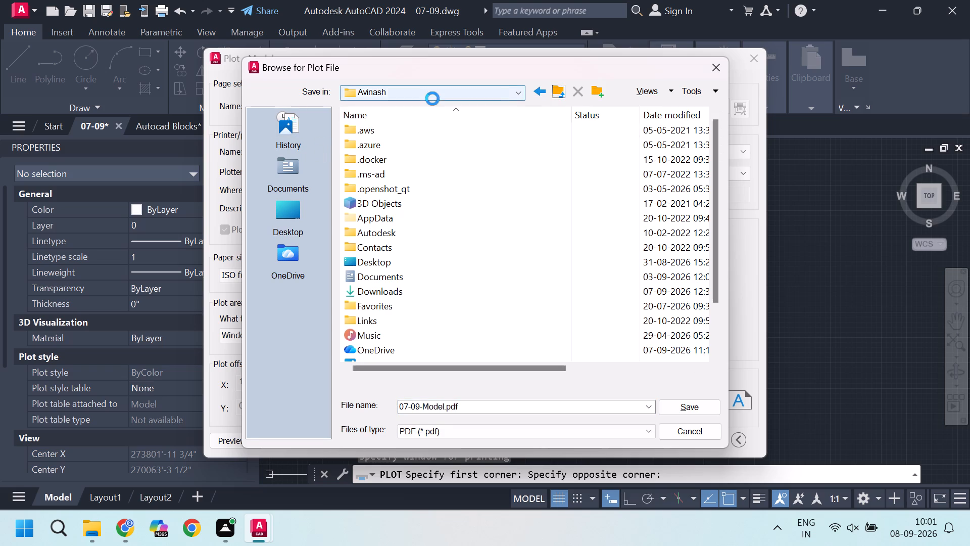
click(432, 99)
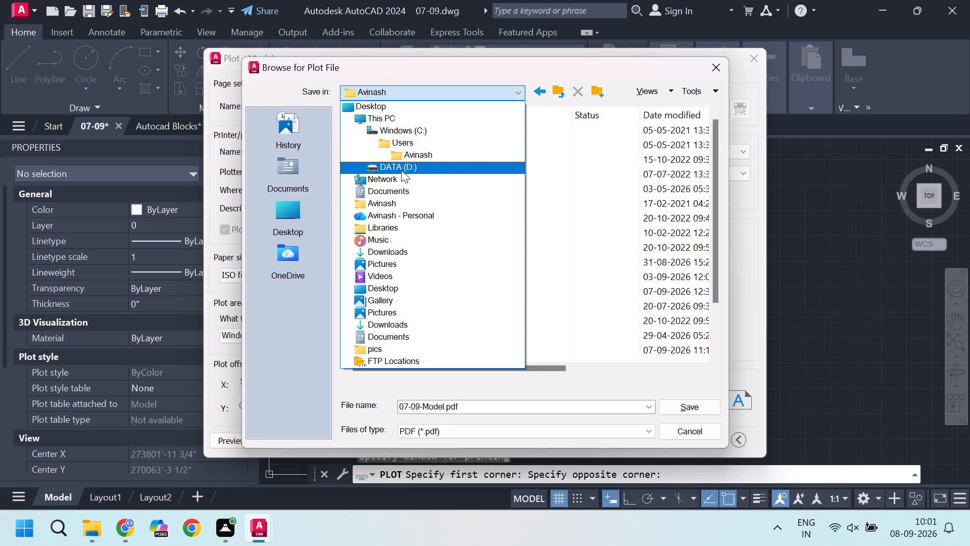
click(393, 254)
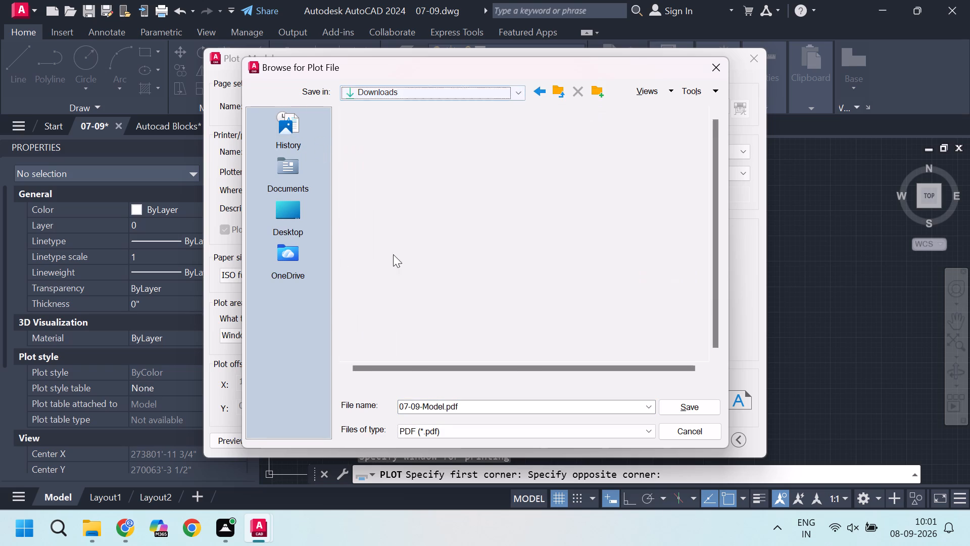
click(689, 407)
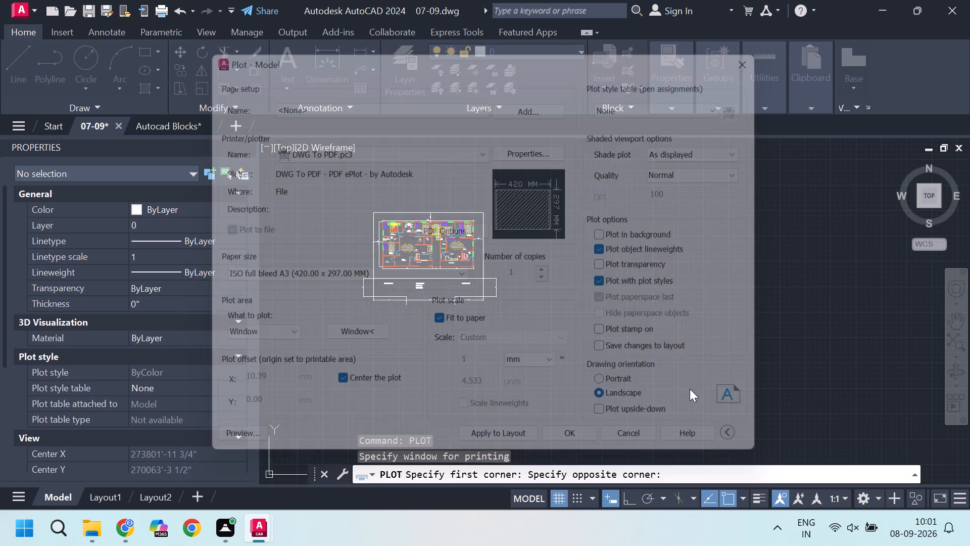
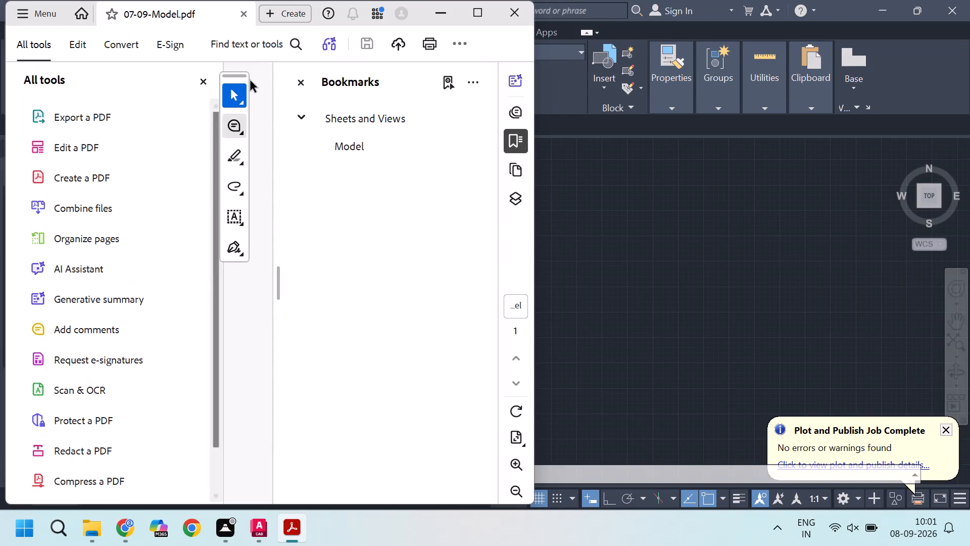
Check the plotted floor plan in 07-09-Model.pdf in a maximized Adobe Acrobat window, ending back at the 07-09 drawing in AutoCAD.
click(433, 15)
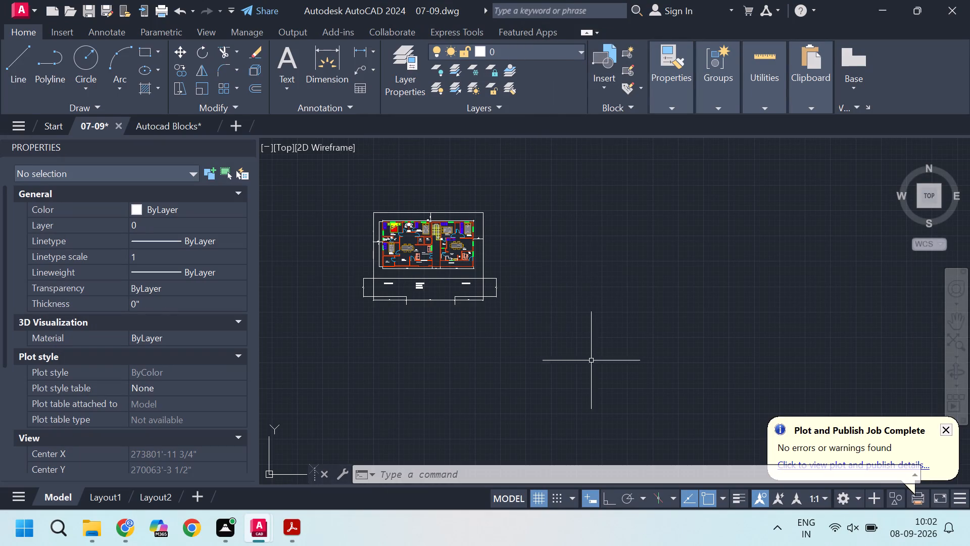
click(306, 458)
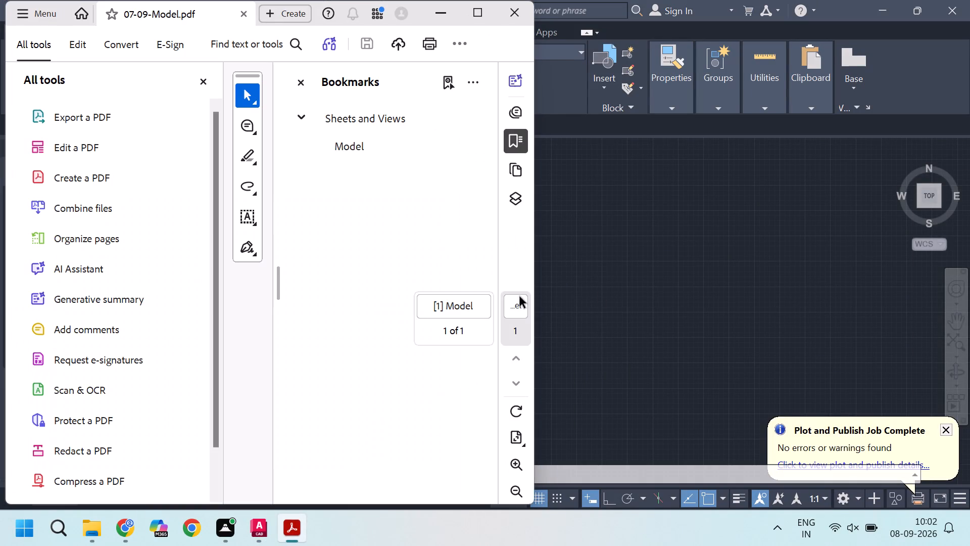
scroll(387, 301, down, 4)
middle_drag(399, 294, 418, 279)
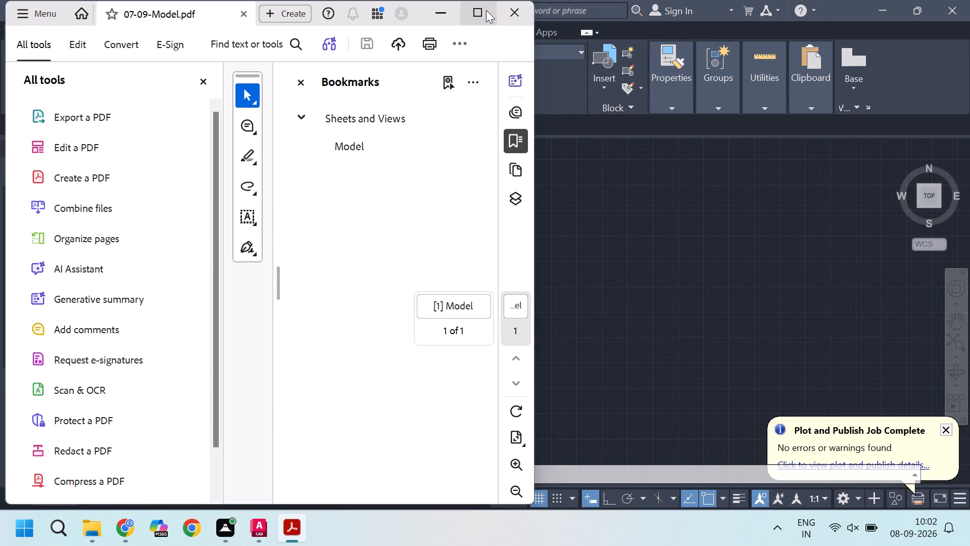
click(484, 9)
scroll(558, 277, up, 4)
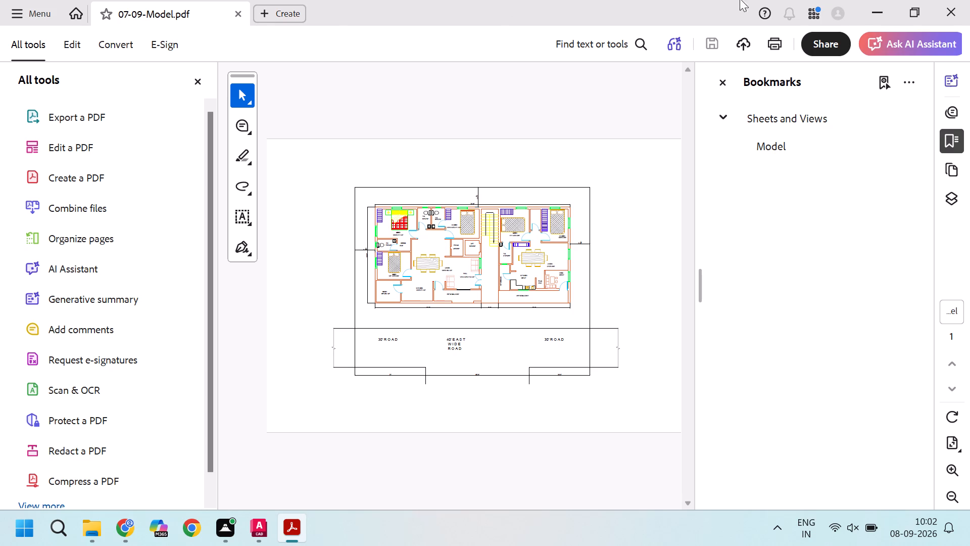
click(882, 9)
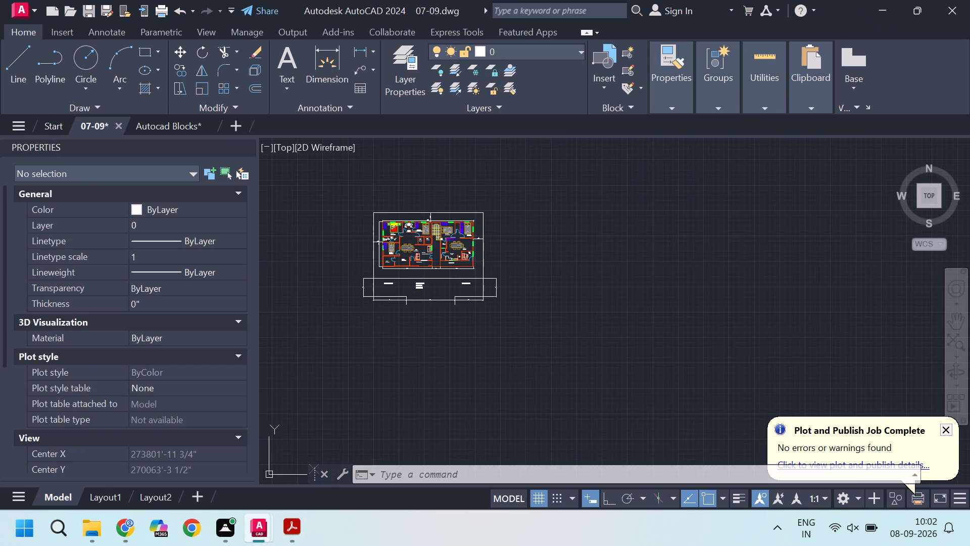
scroll(500, 243, up, 1)
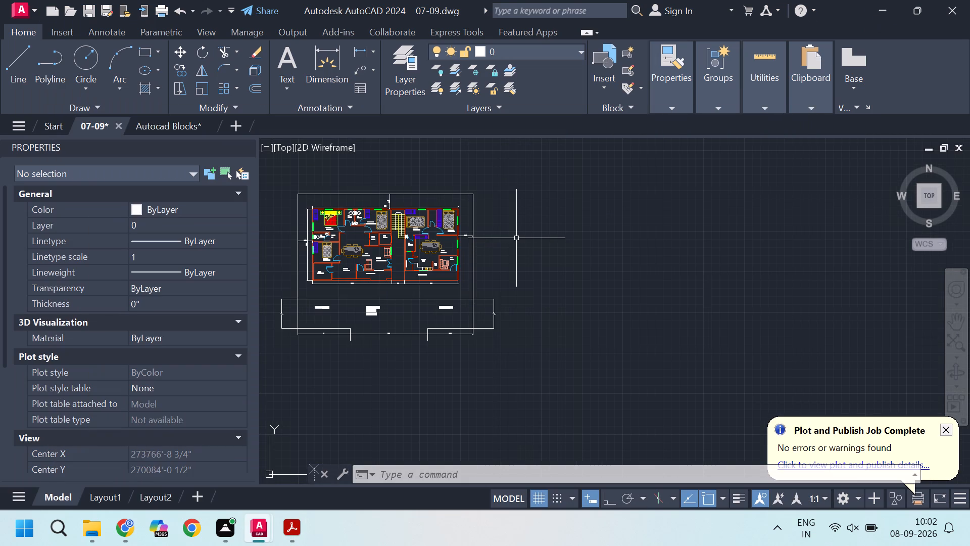
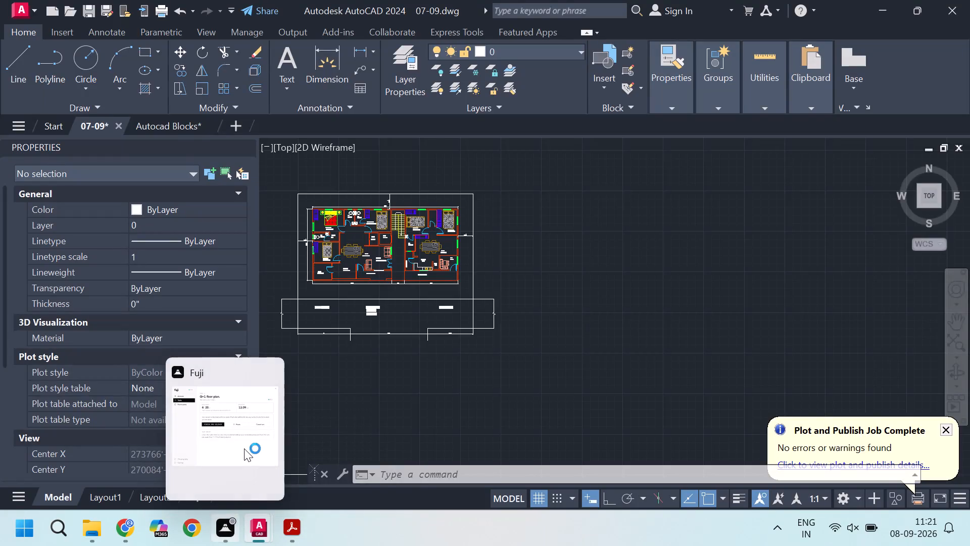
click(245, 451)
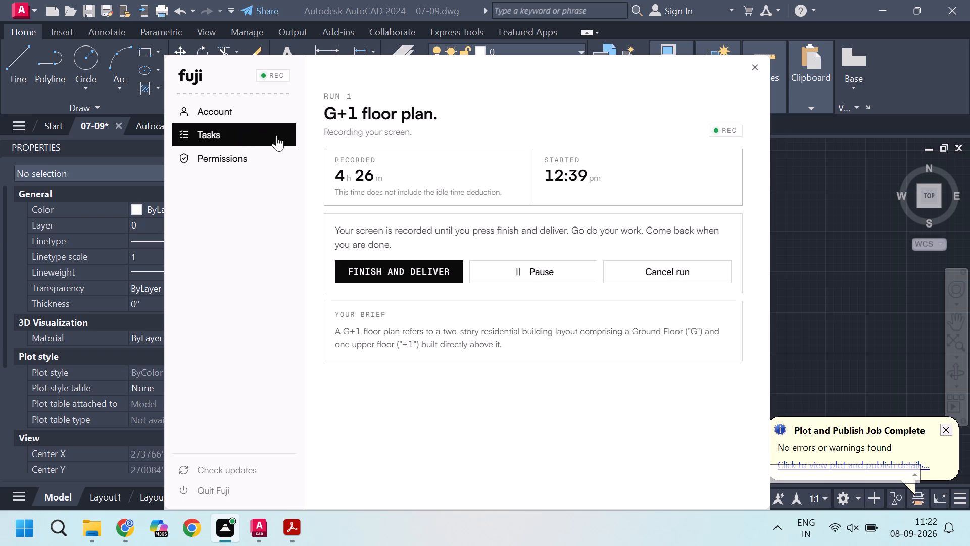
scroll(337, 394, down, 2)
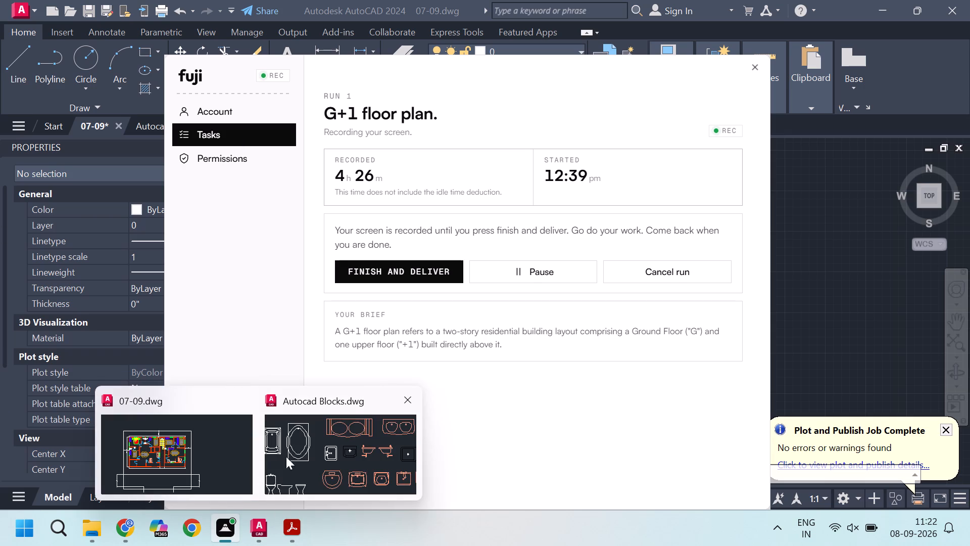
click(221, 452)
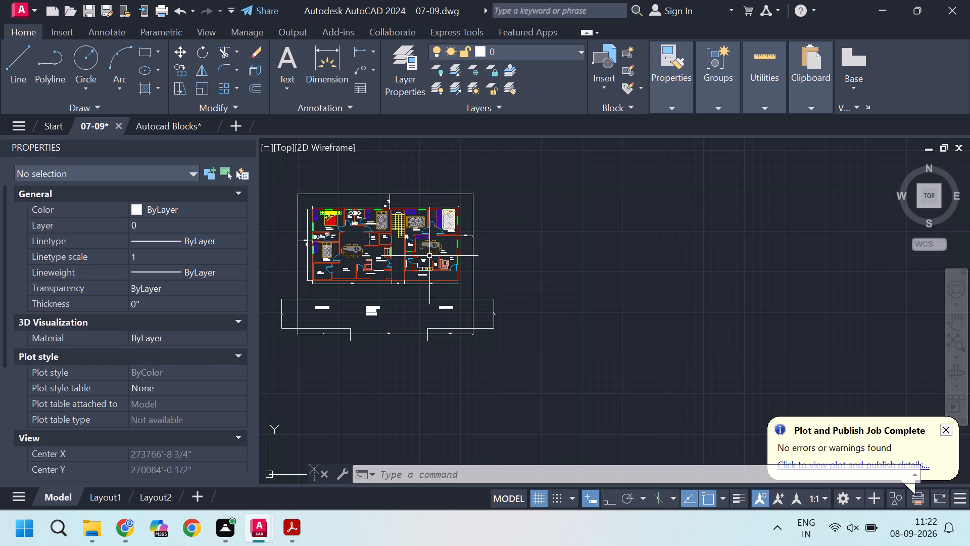
Examine the 07-09 floor plan's room layout, furniture, labels and dimensions, along with the surrounding plot boundary and roads.
middle_drag(419, 261, 462, 267)
scroll(343, 221, up, 3)
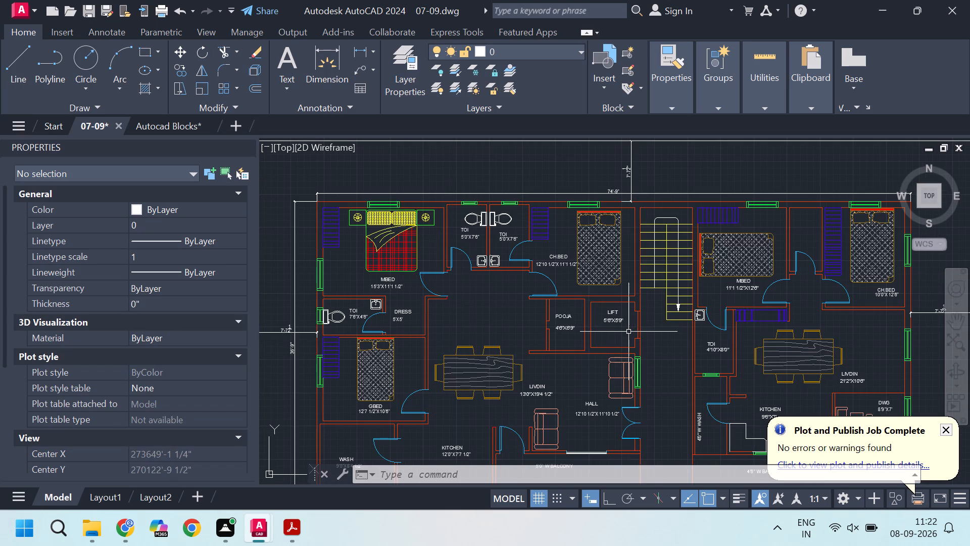
scroll(590, 310, up, 1)
middle_drag(594, 335, 574, 288)
scroll(638, 315, down, 1)
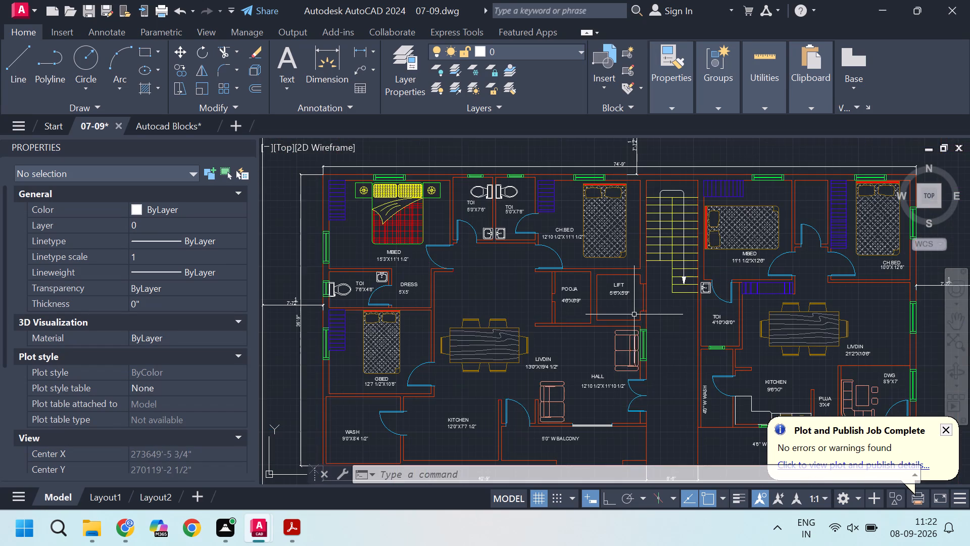
middle_drag(672, 389, 600, 300)
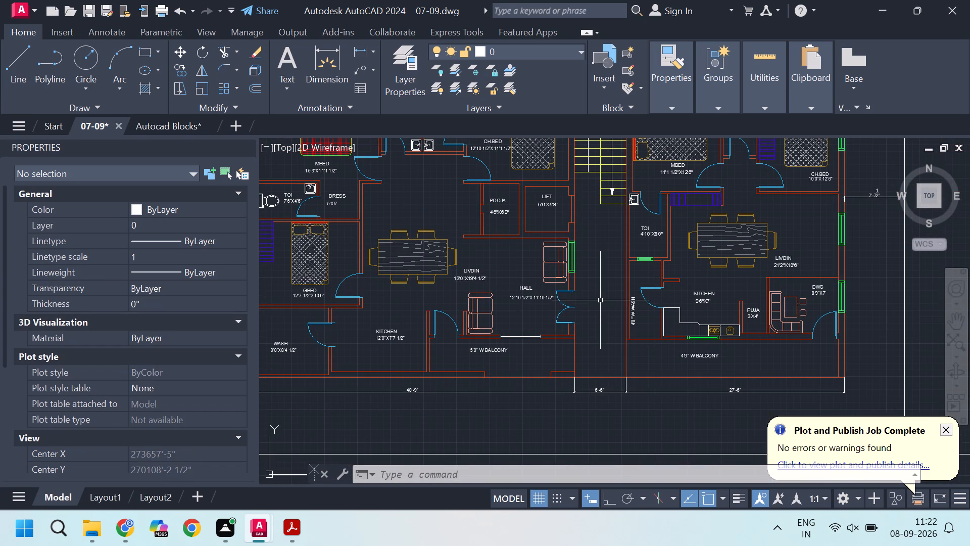
scroll(523, 305, up, 2)
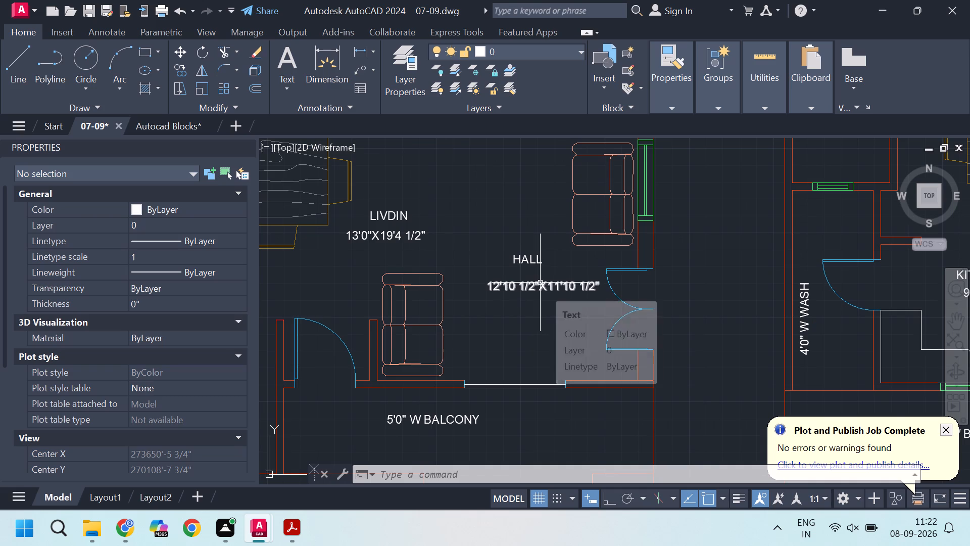
scroll(540, 283, down, 3)
scroll(562, 297, up, 2)
scroll(563, 304, down, 3)
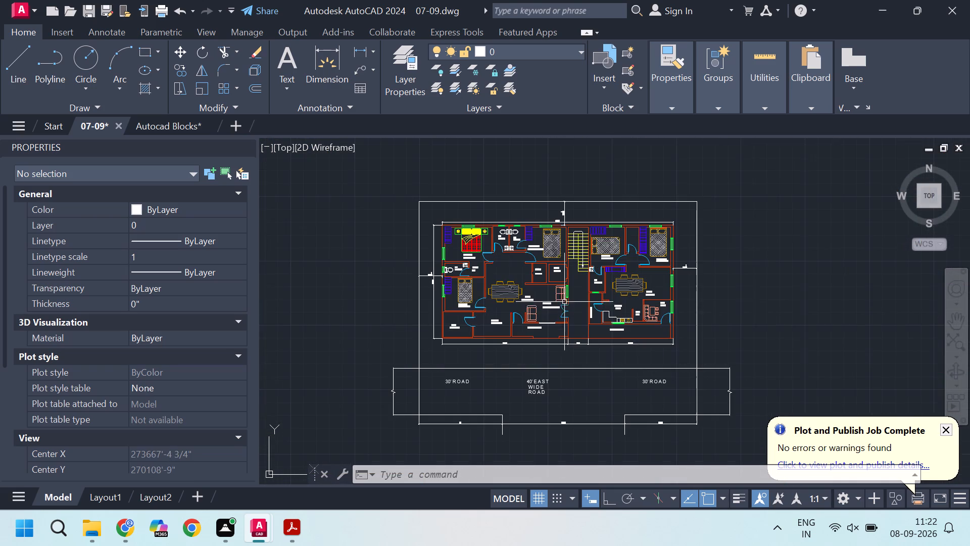
scroll(749, 274, up, 2)
scroll(587, 242, up, 1)
scroll(649, 274, down, 3)
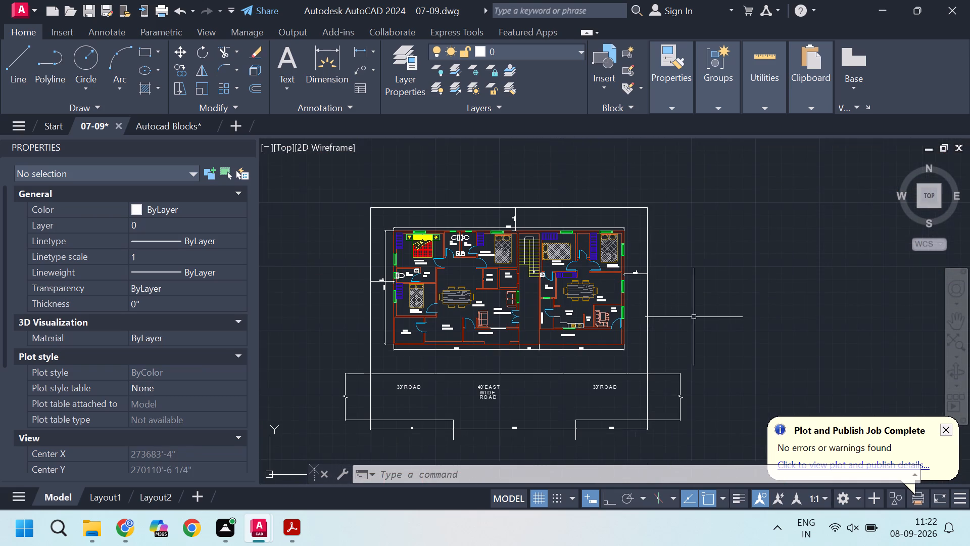
middle_drag(704, 321, 700, 298)
scroll(716, 303, down, 3)
scroll(713, 303, up, 2)
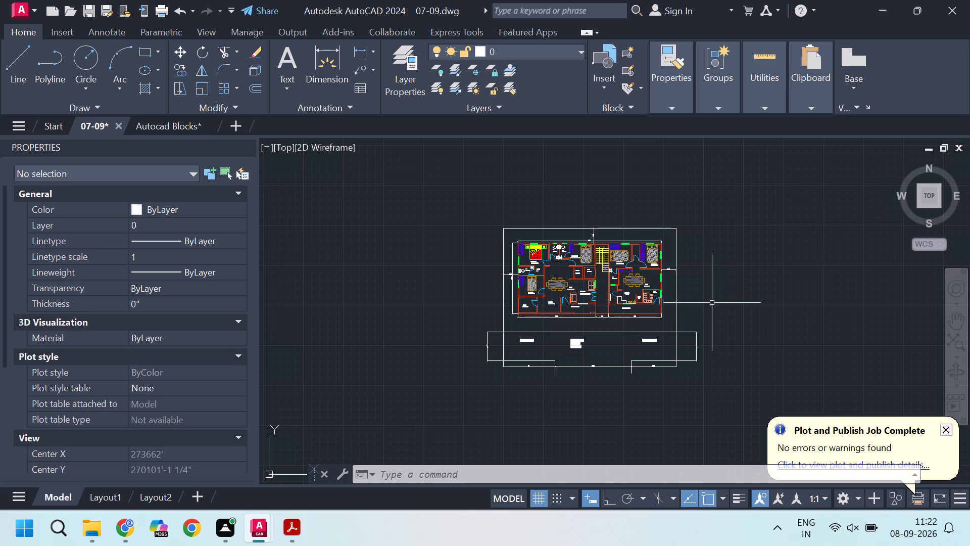
Query the drawing's log file name and path with LOGFILENAME.
text(LOG)
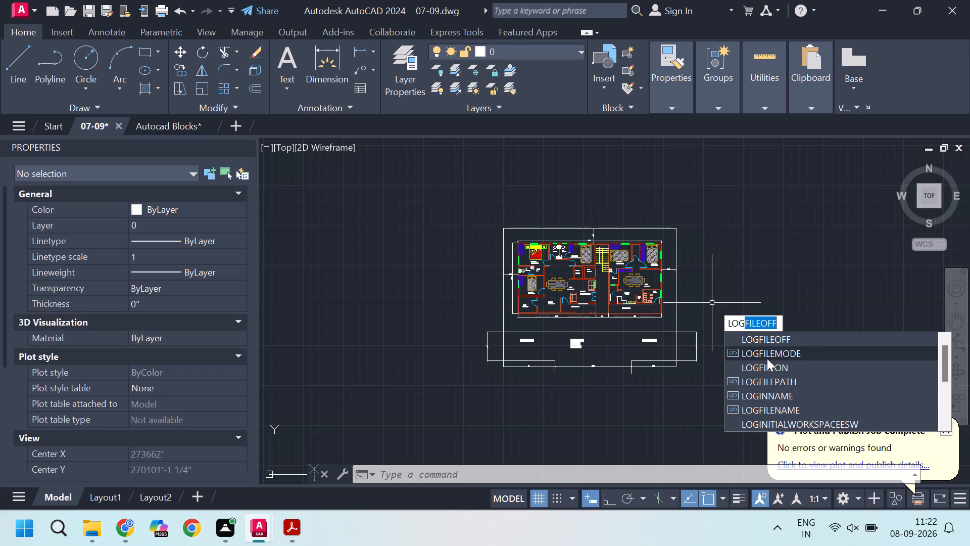
click(769, 408)
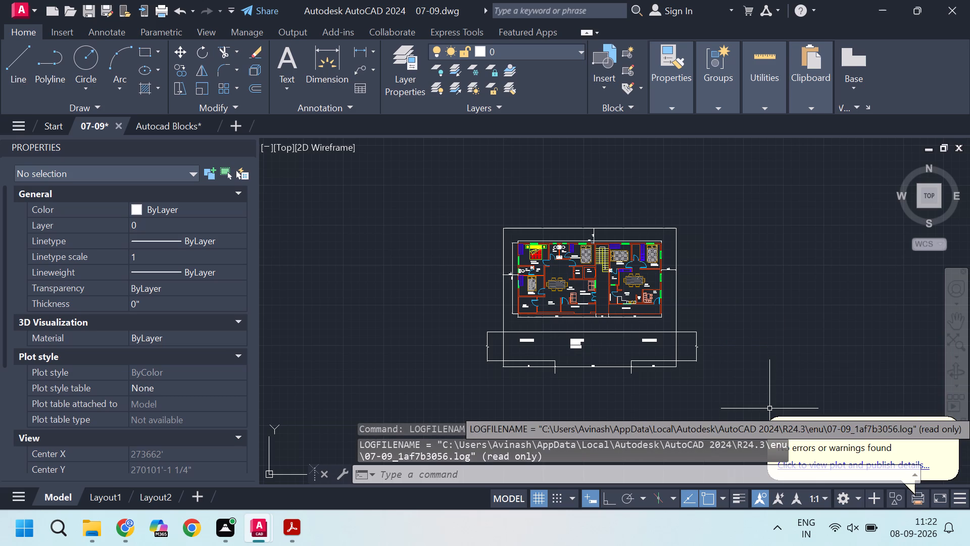